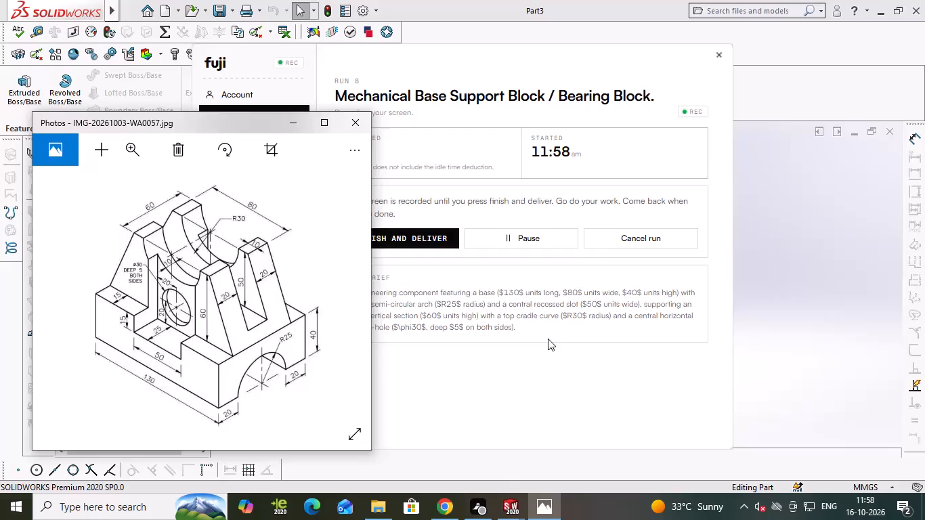
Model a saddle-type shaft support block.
Start a sketch on the Front Plane and draw a 130 mm horizontal base line from the origin.
key("alt+Tab")
key("alt+Tab")
key("alt+Tab")
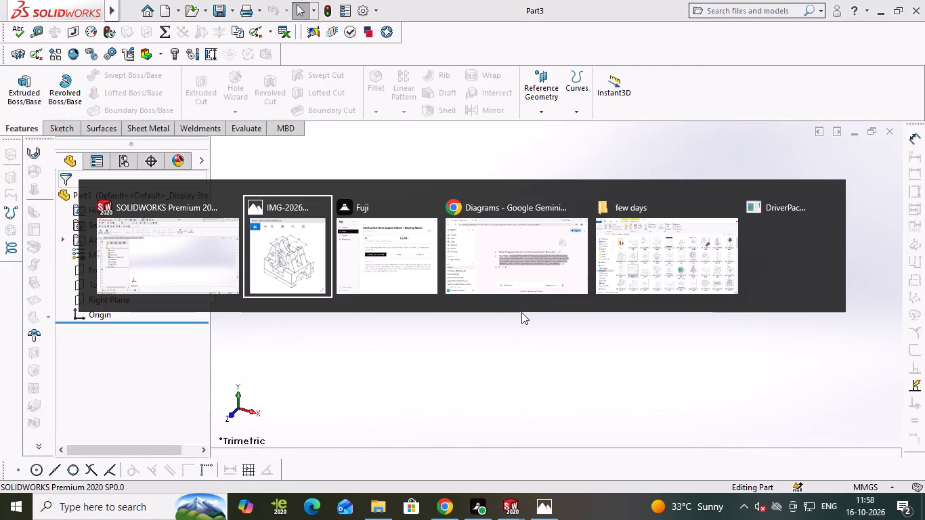
key("alt+Tab")
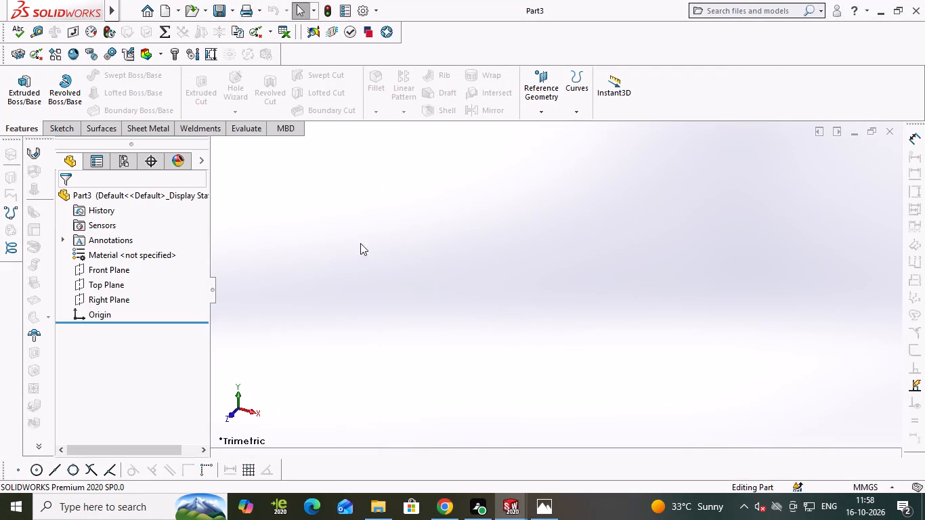
left_click(86, 271)
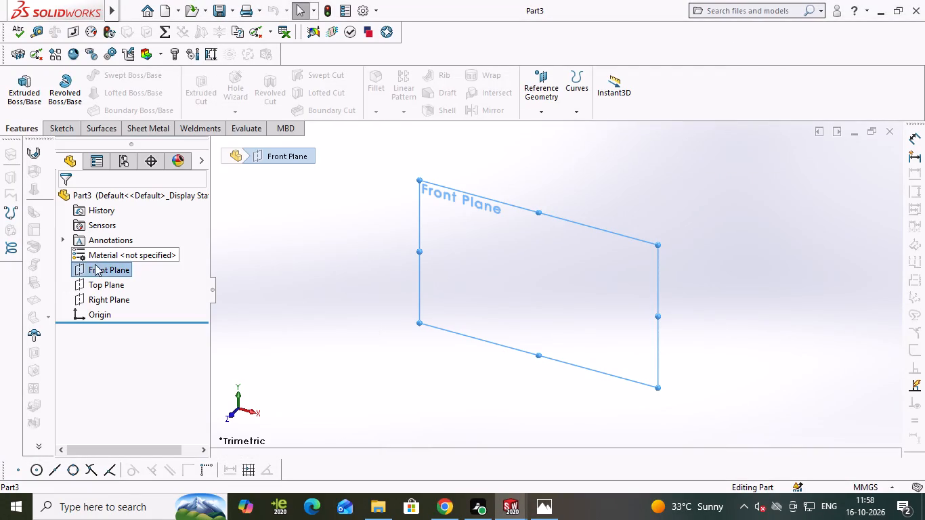
left_click(95, 266)
left_click(101, 248)
key("alt+Tab")
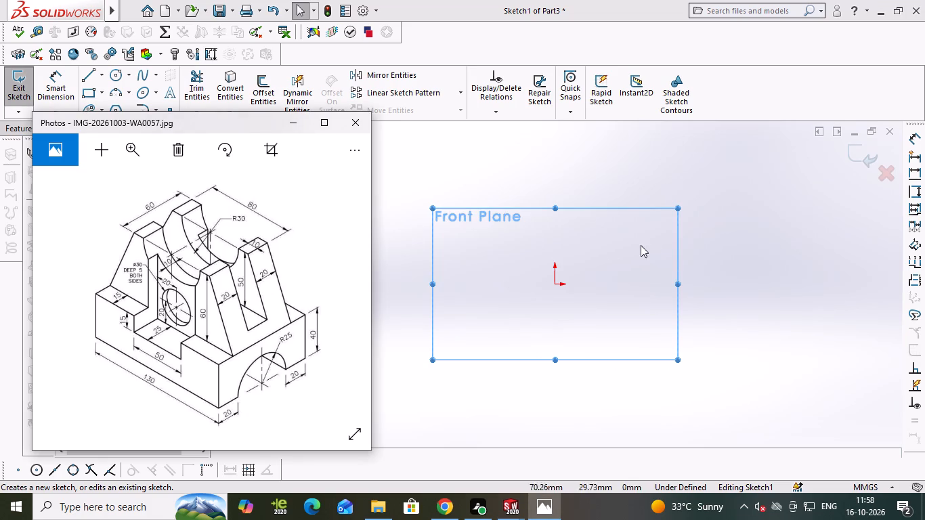
right_click_drag(505, 275, 607, 276)
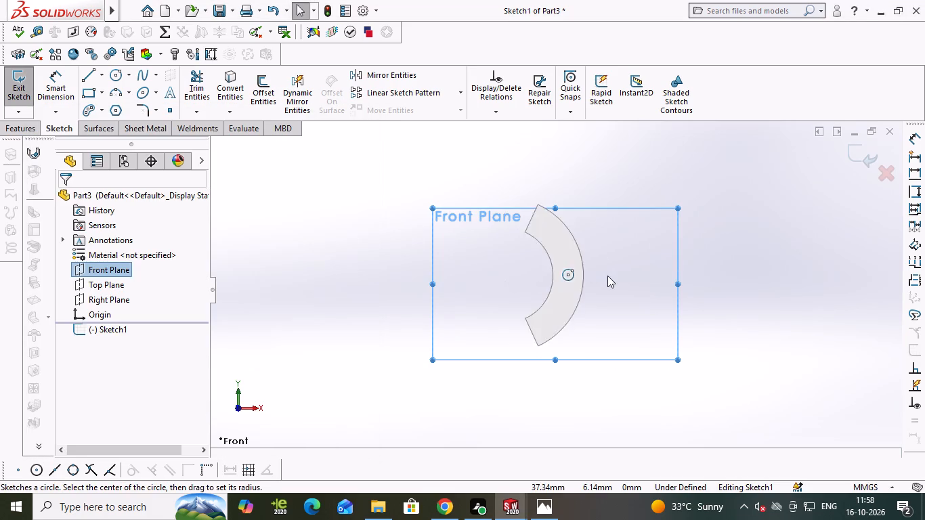
right_click_drag(607, 276, 384, 281)
right_click_drag(555, 265, 382, 280)
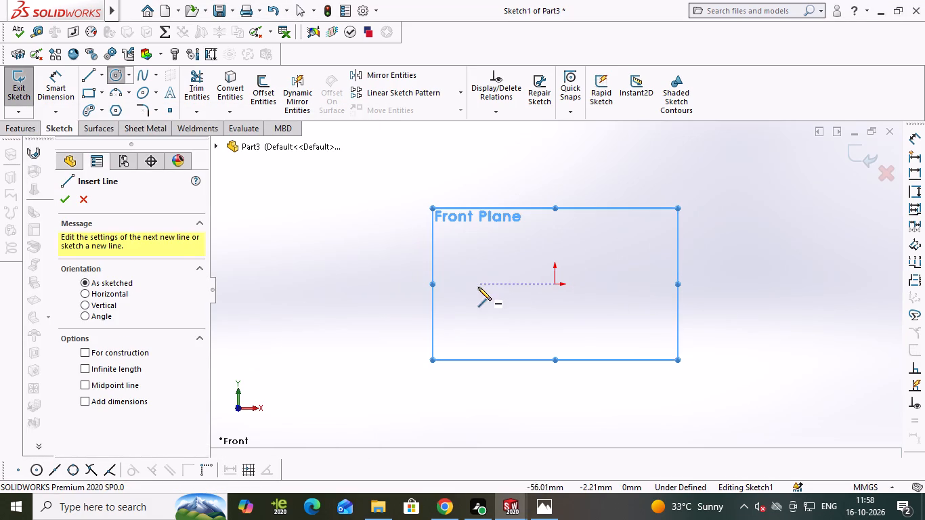
left_click(554, 286)
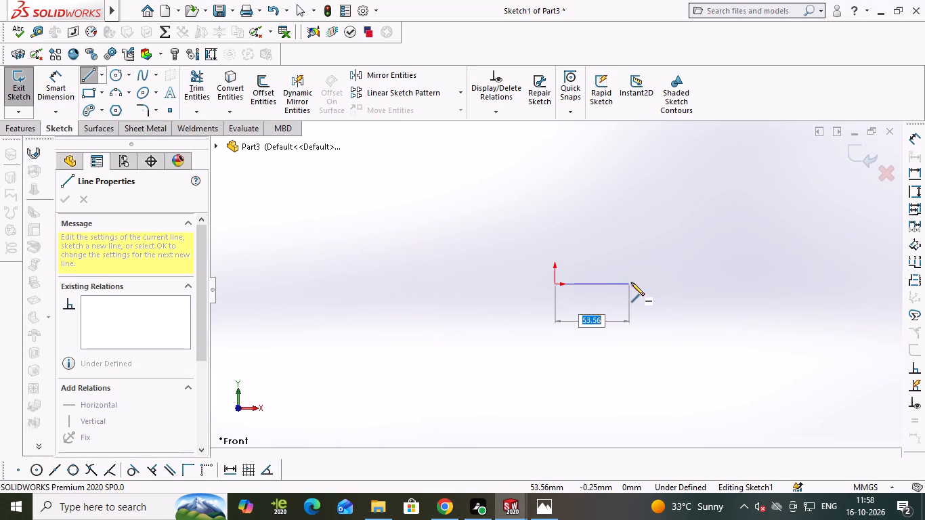
type("130")
key("Return")
Draw a 40 mm vertical line upward from the far end of the base line.
key("alt+Tab")
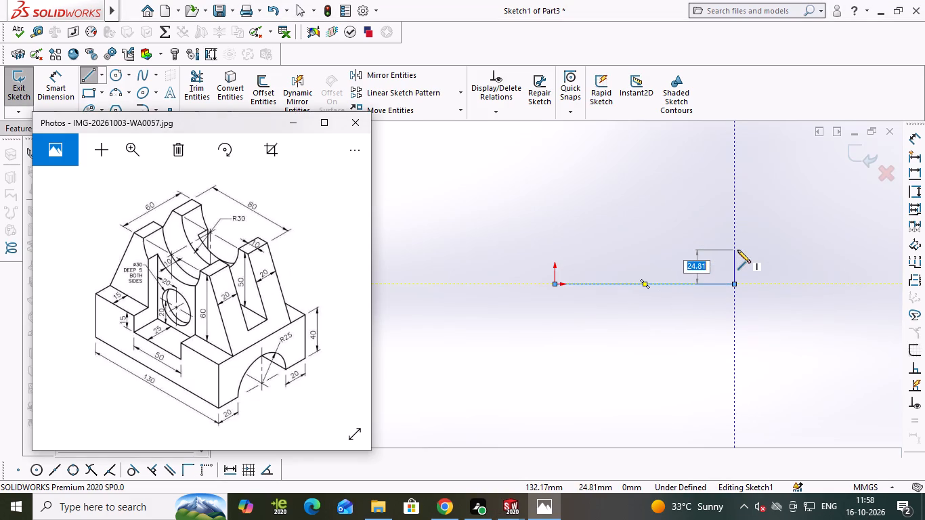
key("alt+Tab")
type("40")
key("Return")
key("alt+Tab")
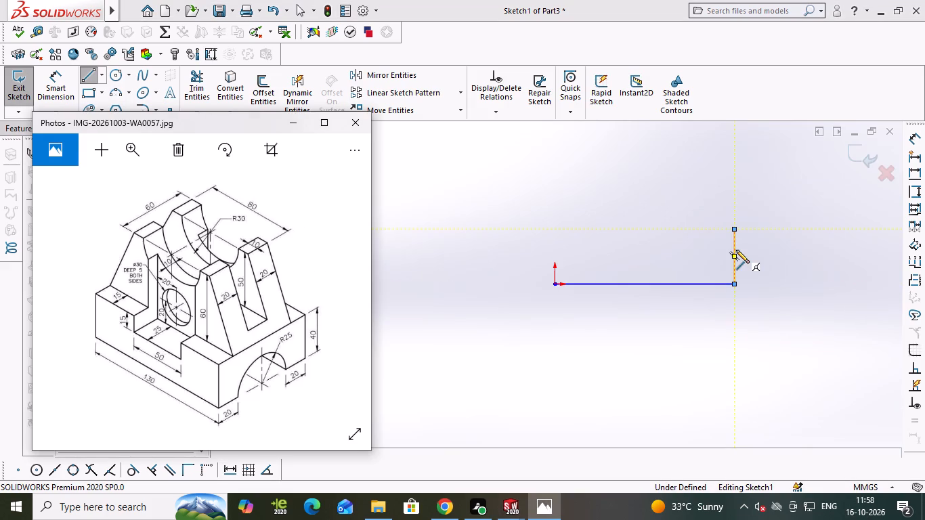
key("Escape")
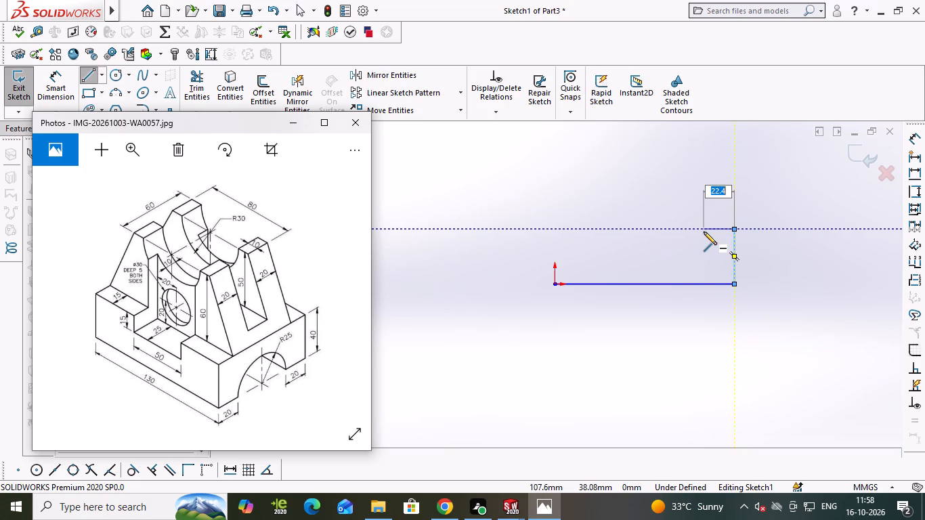
key("Escape")
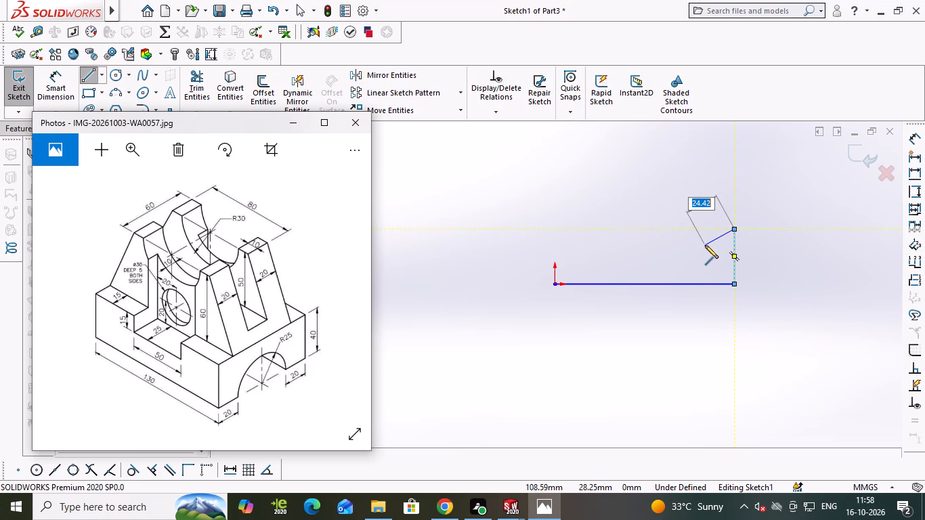
key("alt+Tab")
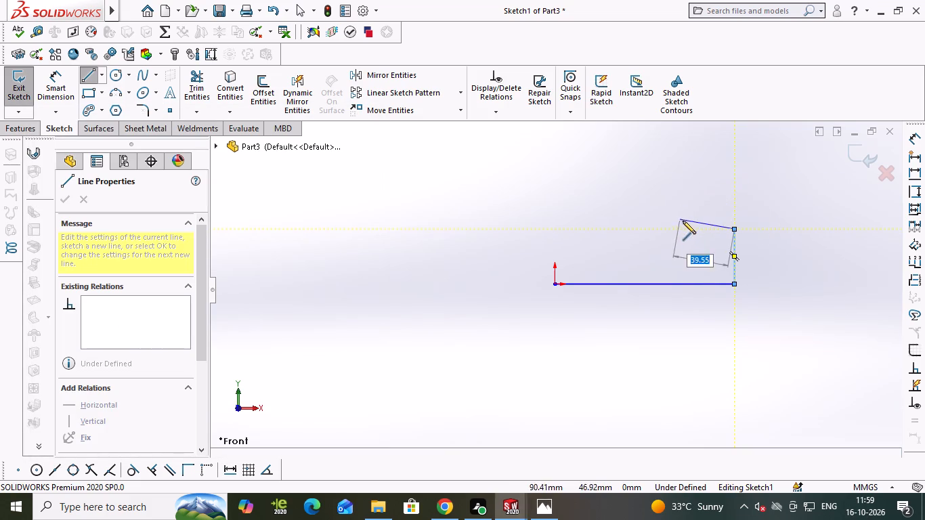
key("Escape")
Draw a 25 mm vertical helper line upward from the midpoint of the base line.
right_click_drag(664, 223, 542, 231)
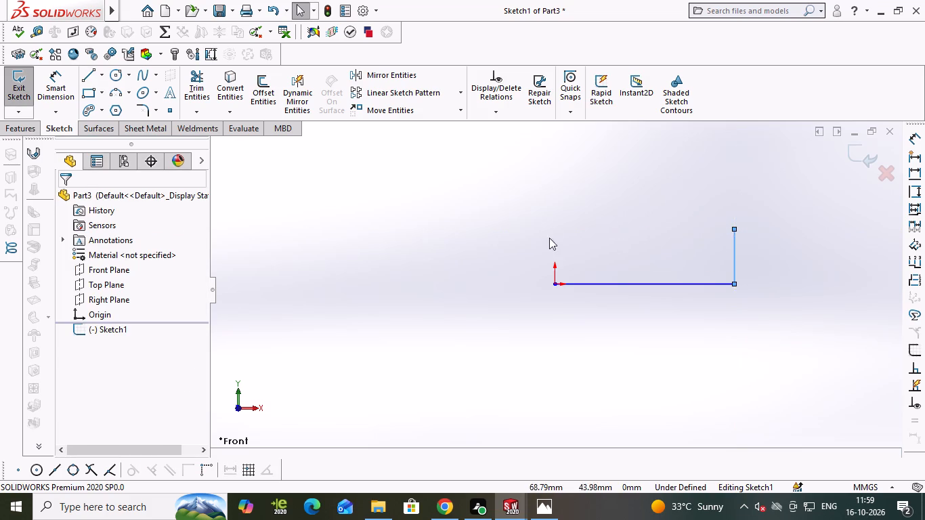
left_click(645, 283)
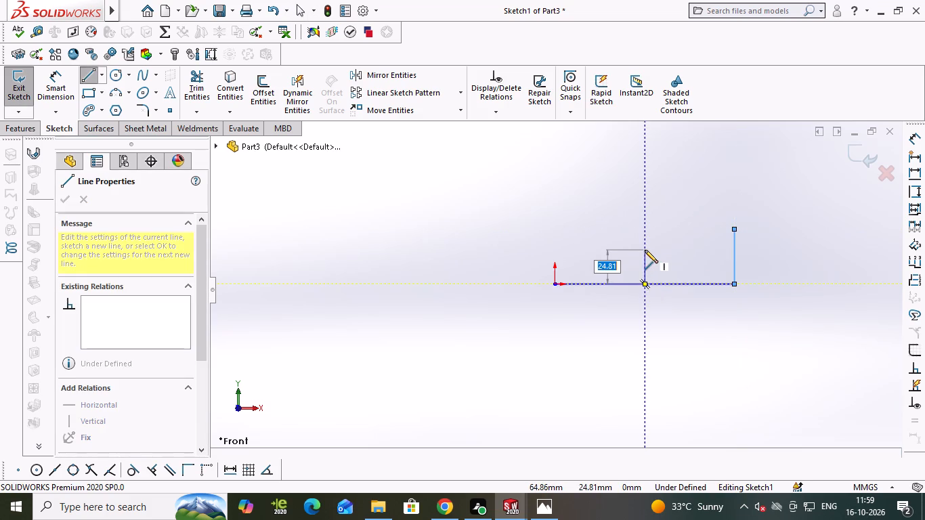
type("25")
key("Return")
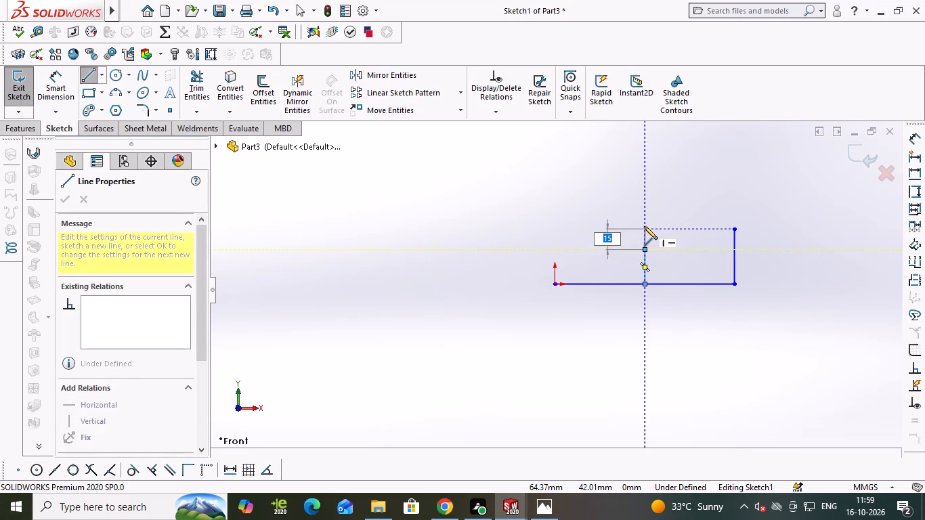
key("Escape")
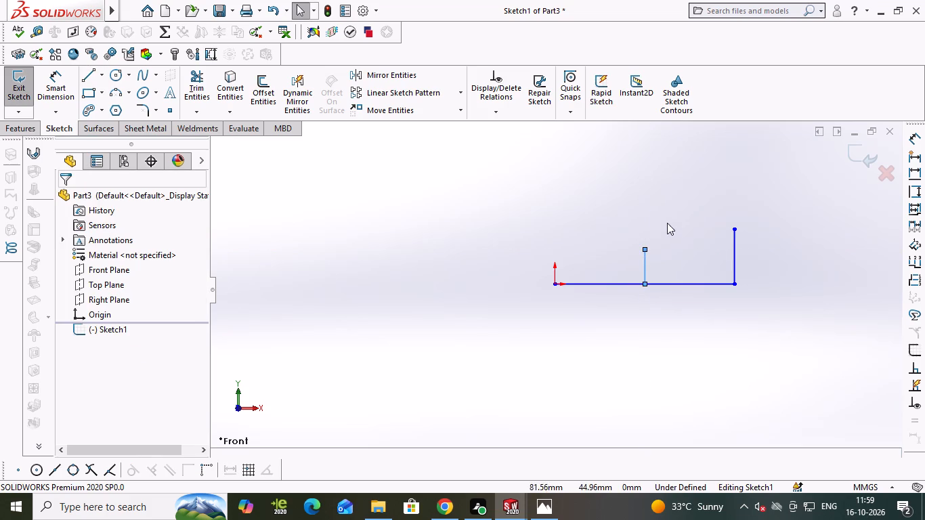
From the helper line's top end, draw a 25 mm horizontal line toward the 40 mm side, and a 50 mm line back over it as the slot floor.
key("alt+Tab")
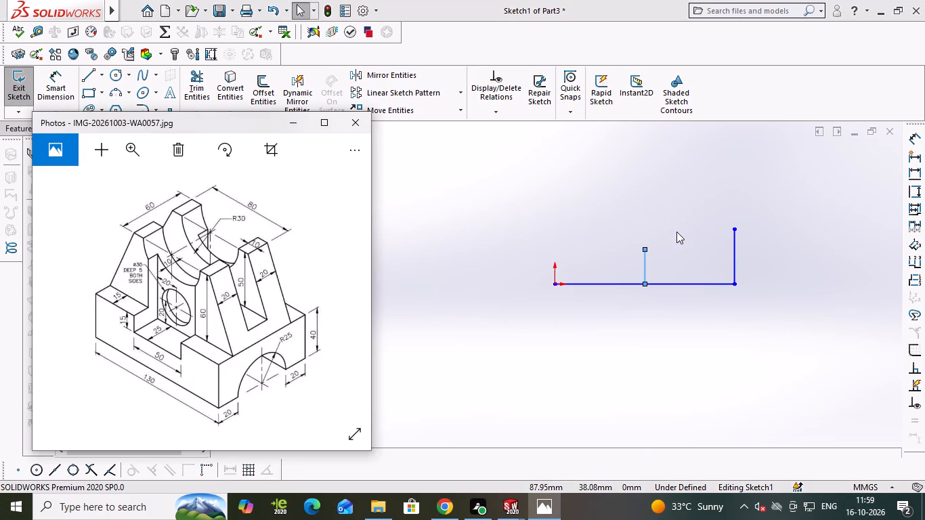
key("alt+Tab")
right_click_drag(708, 214, 563, 224)
left_click(646, 248)
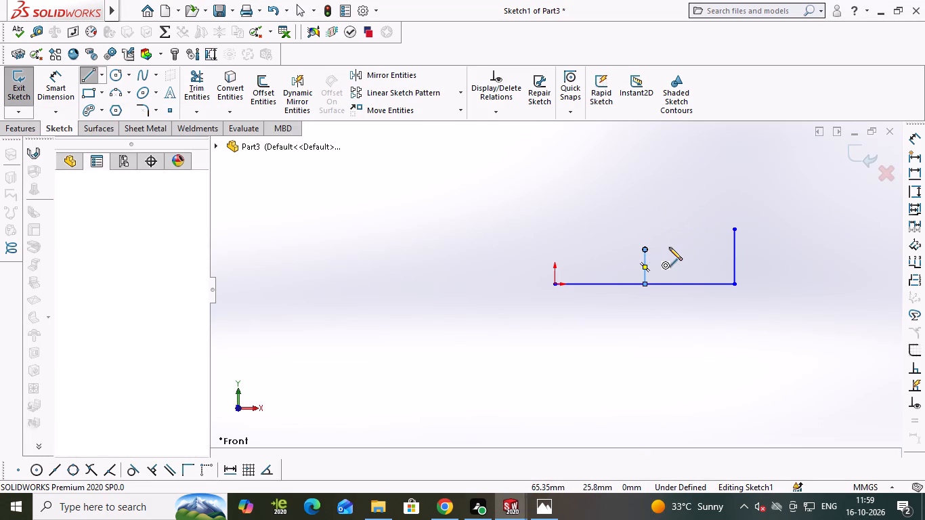
type("25")
key("Return")
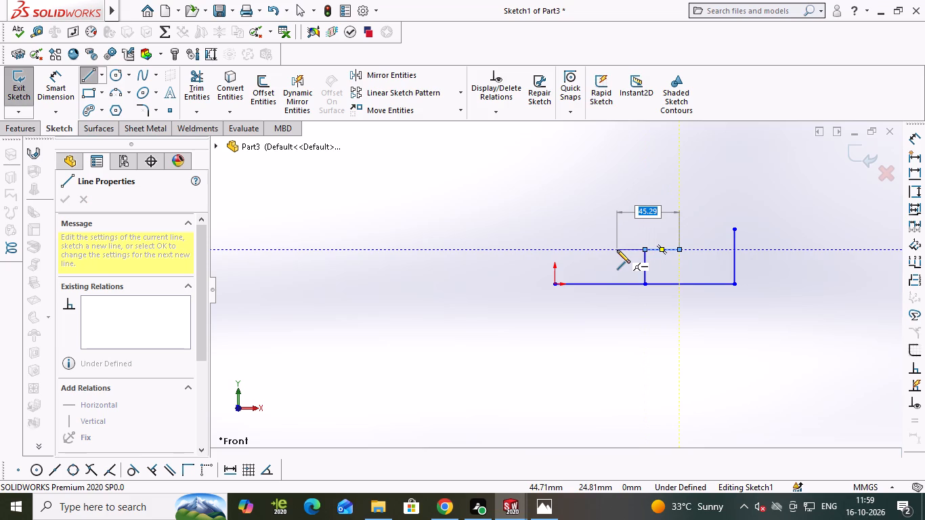
type("50")
key("Return")
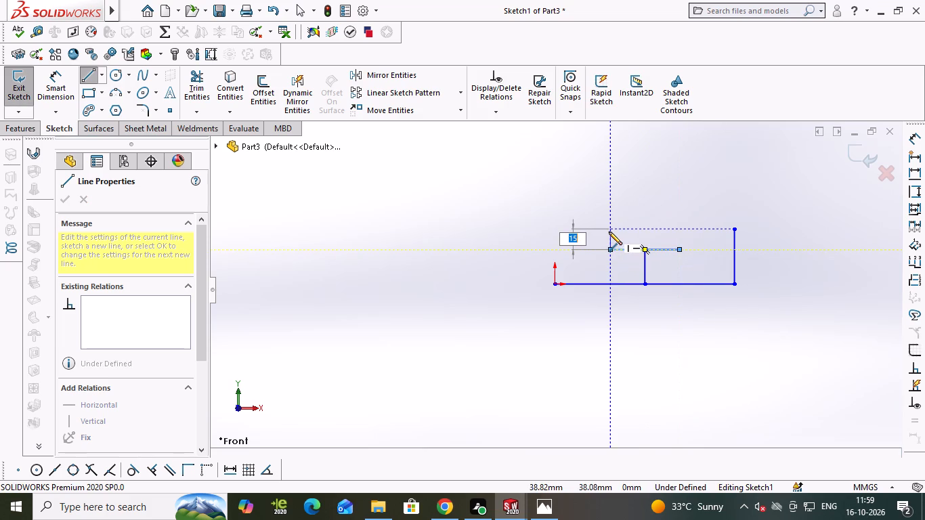
Close the profile on both sides of the slot with 15 mm slot walls, 40 mm top edges and the vertical edge at the origin.
left_click(609, 228)
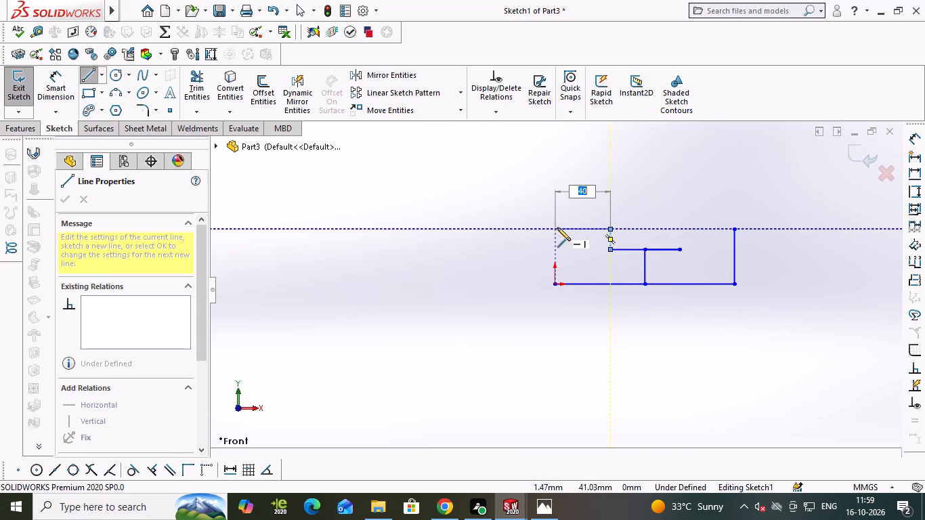
left_click(556, 228)
left_click(553, 282)
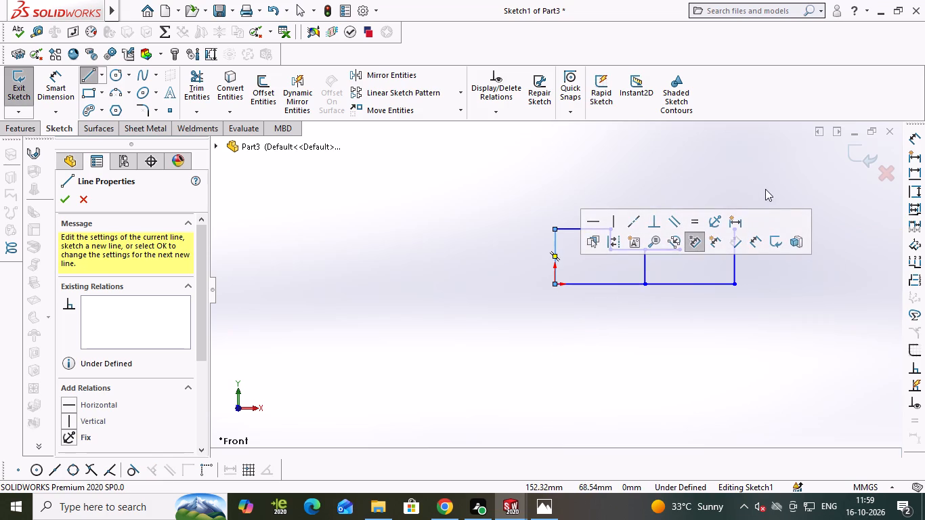
key("Escape")
left_click(734, 230)
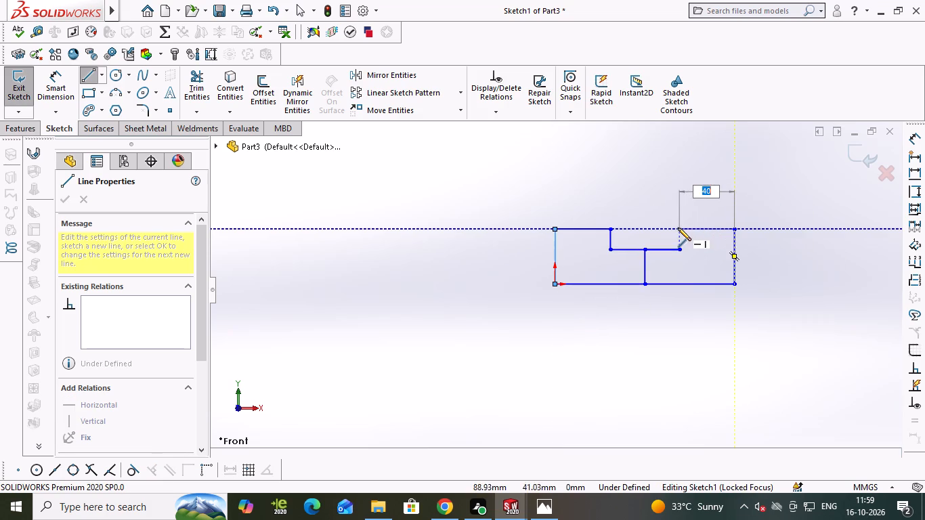
left_click(678, 227)
left_click(681, 248)
key("Escape")
Delete the vertical helper line between the base line and the slot floor.
left_click(648, 264)
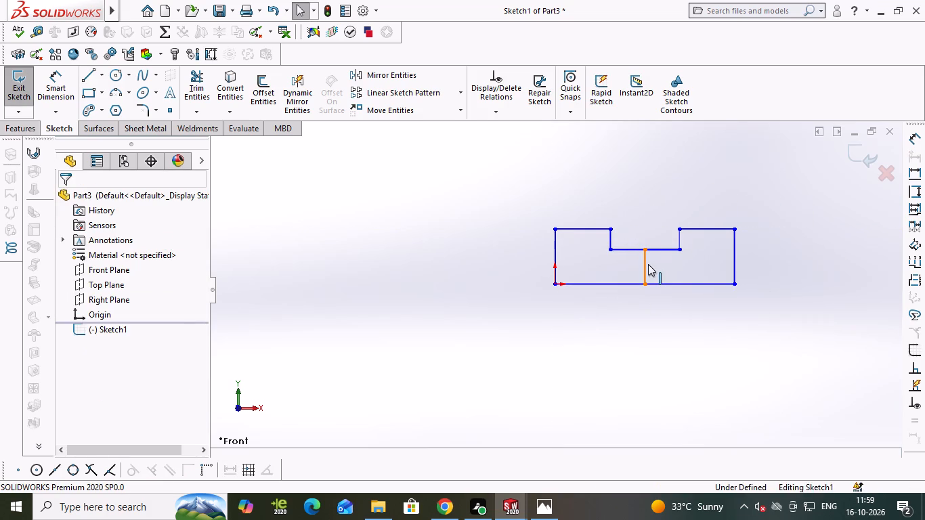
key("Delete")
Extrude the closed slotted profile region 100 mm using the Mid Plane end condition.
key("alt+Tab")
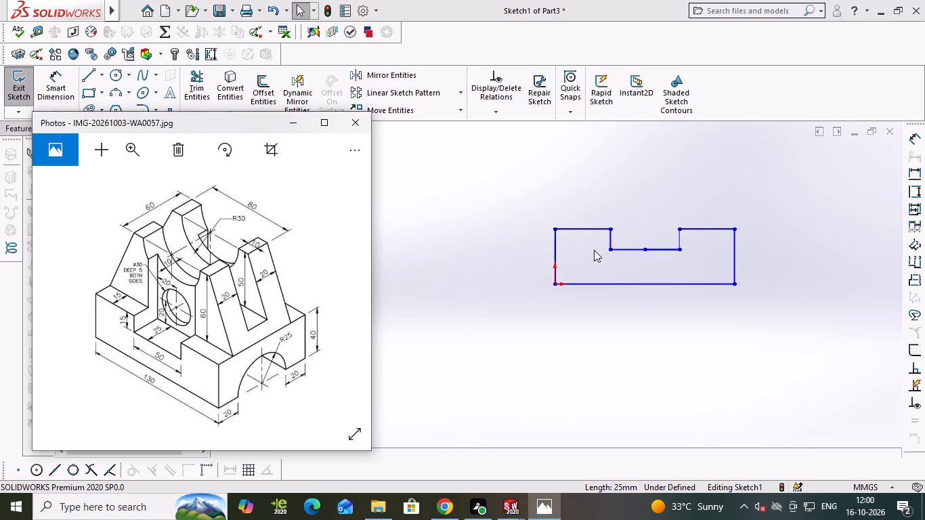
key("alt+Tab")
left_click(16, 127)
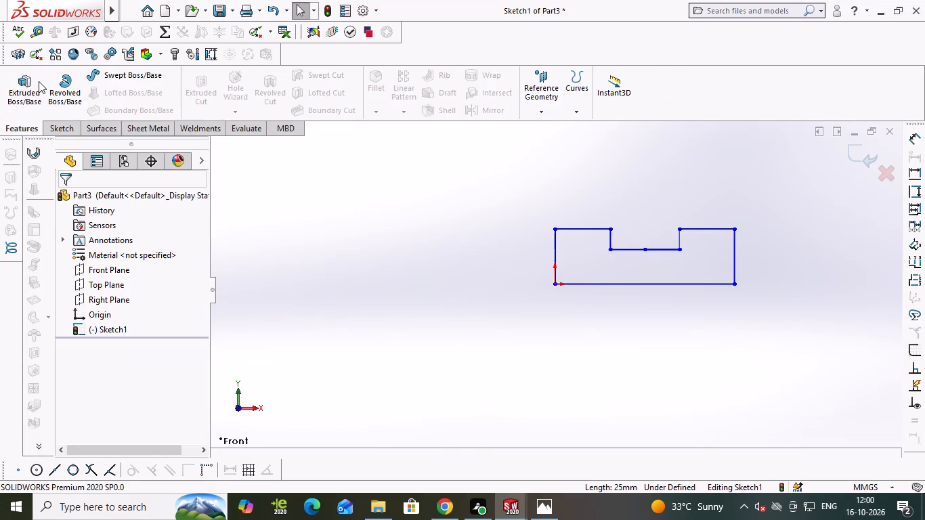
left_click(36, 80)
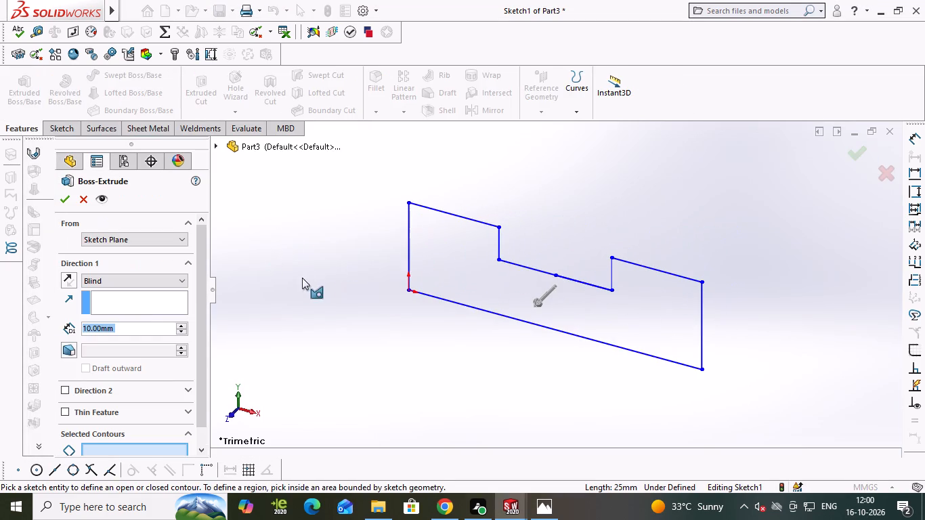
left_click(155, 279)
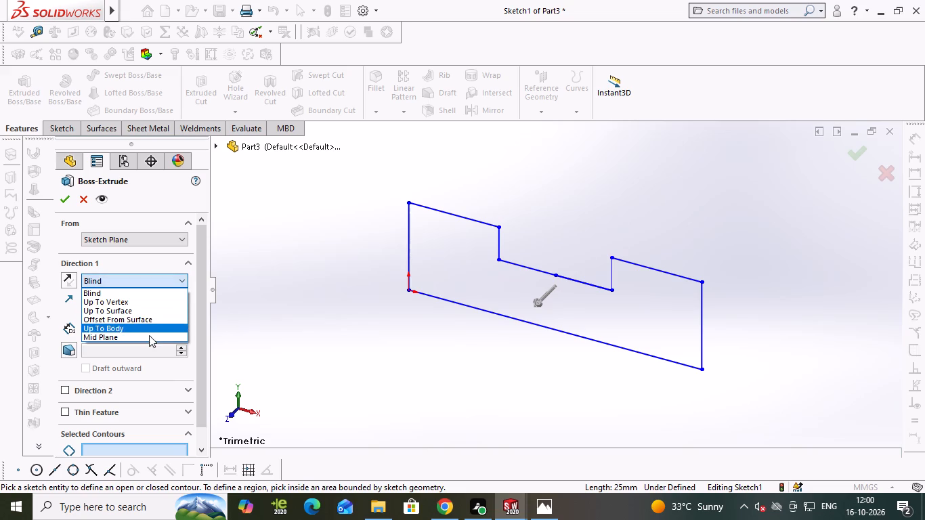
left_click(150, 338)
type("100")
key("Return")
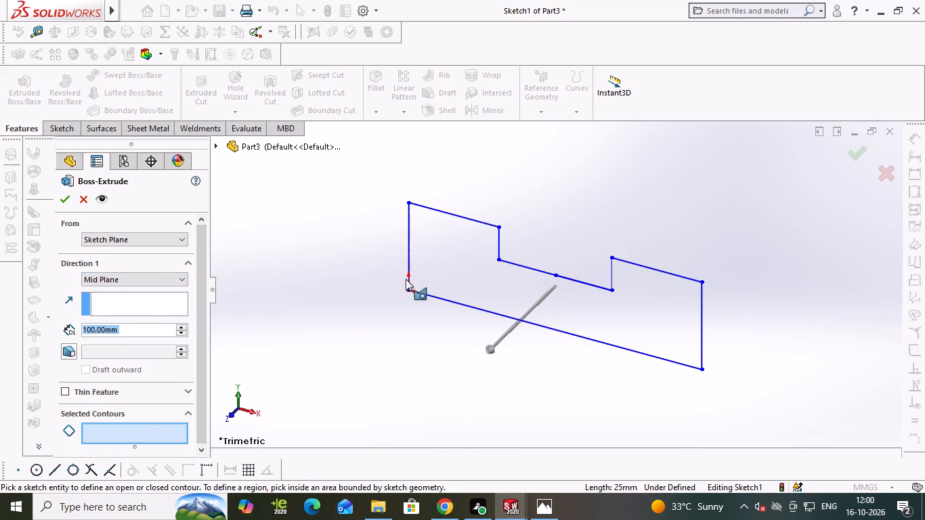
left_click(433, 264)
key("Return")
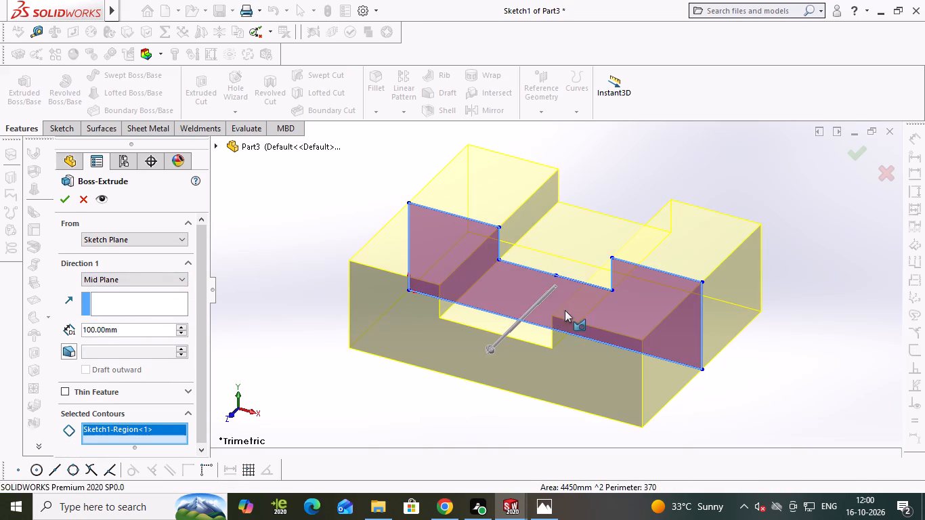
Start a sketch on the base block's flat end face, facing it squarely, and check the reference drawing for the arch dimensions.
left_click(712, 306)
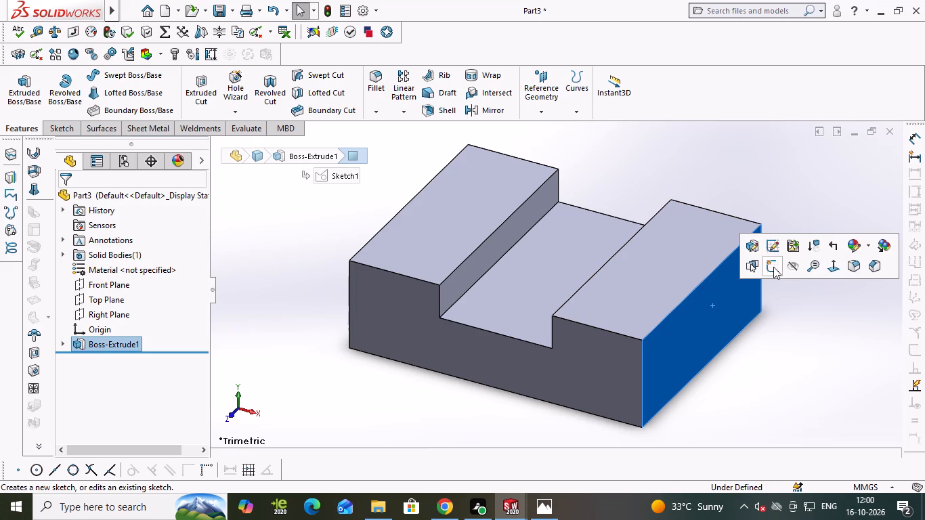
left_click(772, 263)
key("ctrl+8")
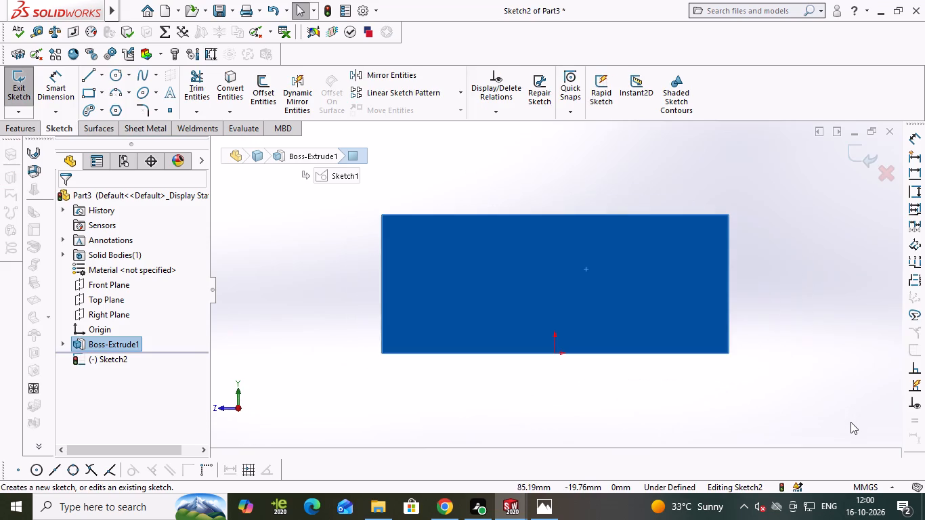
key("alt+Tab")
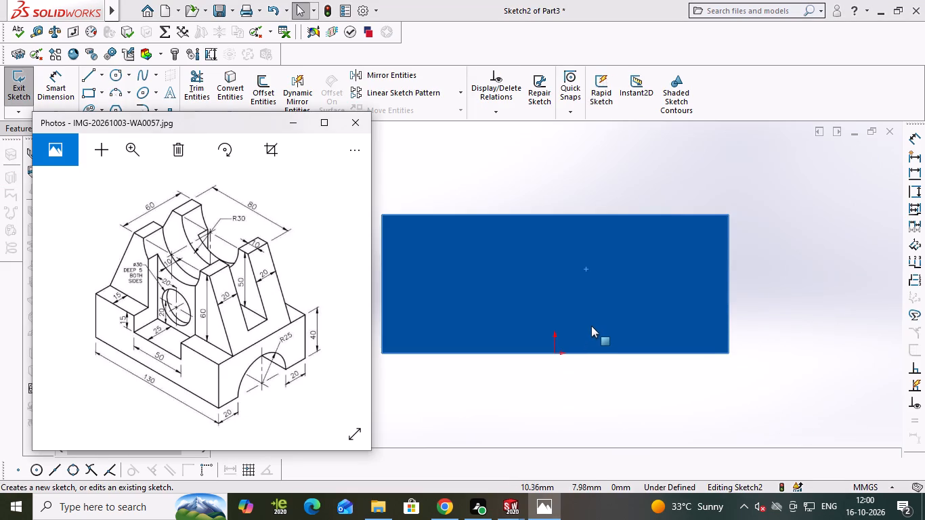
key("alt+Tab")
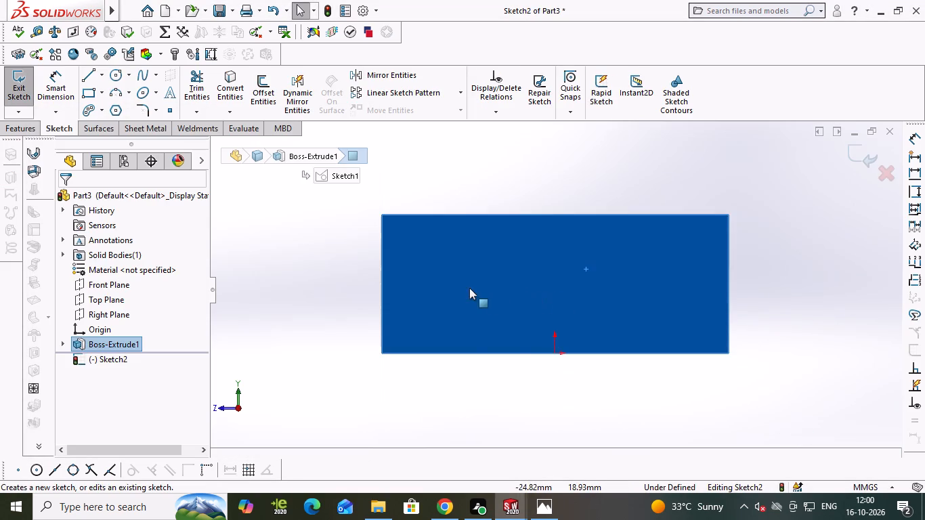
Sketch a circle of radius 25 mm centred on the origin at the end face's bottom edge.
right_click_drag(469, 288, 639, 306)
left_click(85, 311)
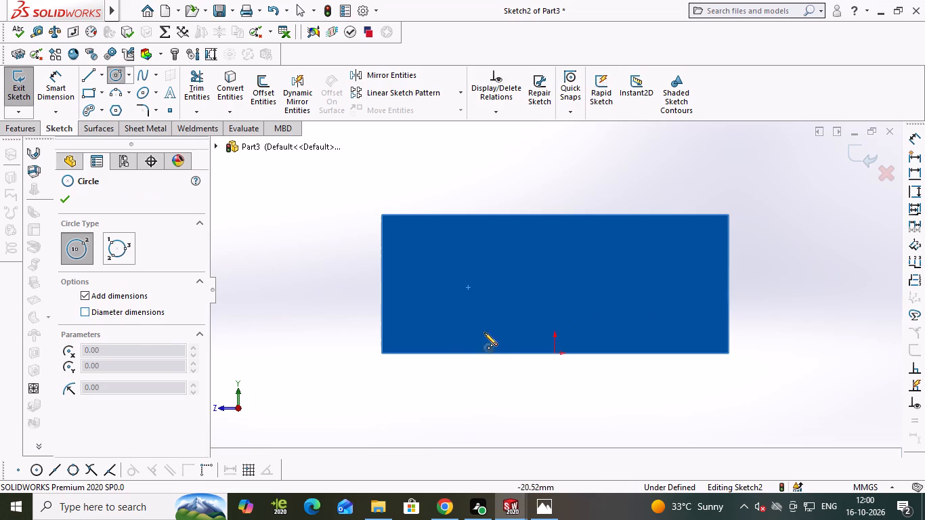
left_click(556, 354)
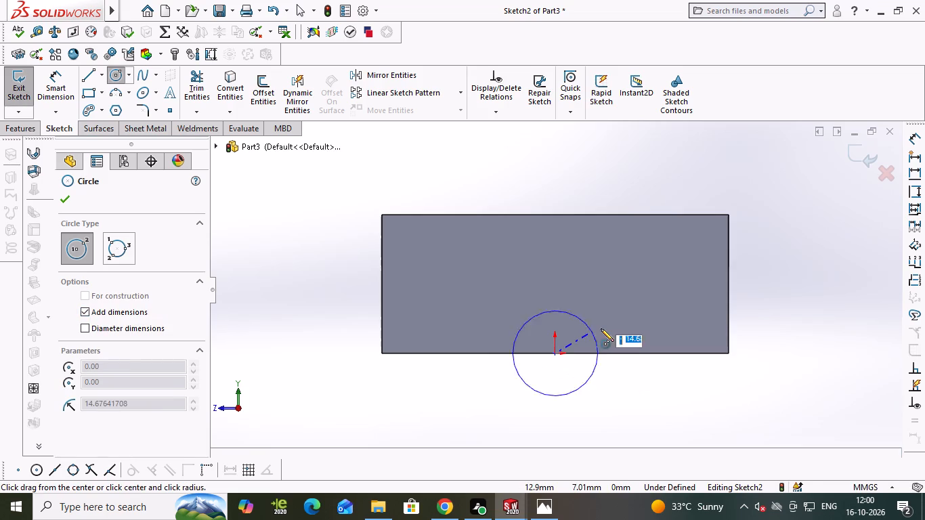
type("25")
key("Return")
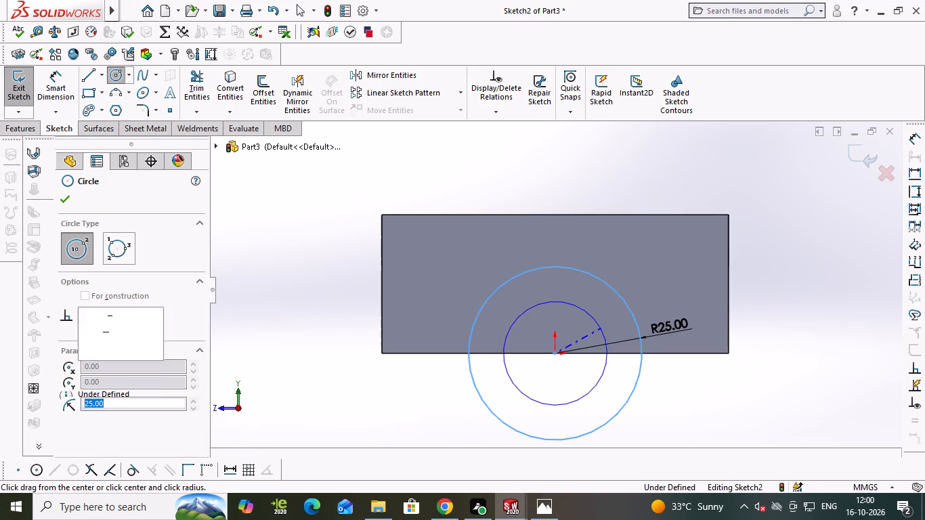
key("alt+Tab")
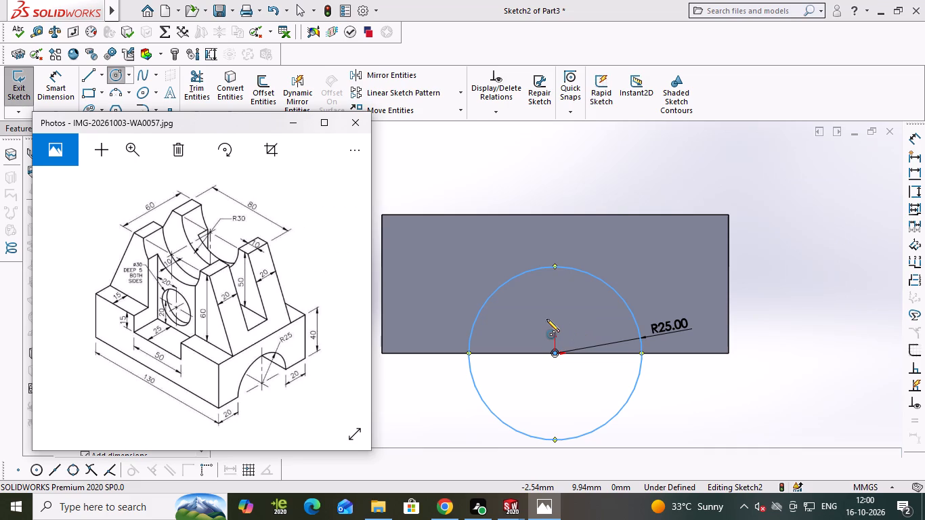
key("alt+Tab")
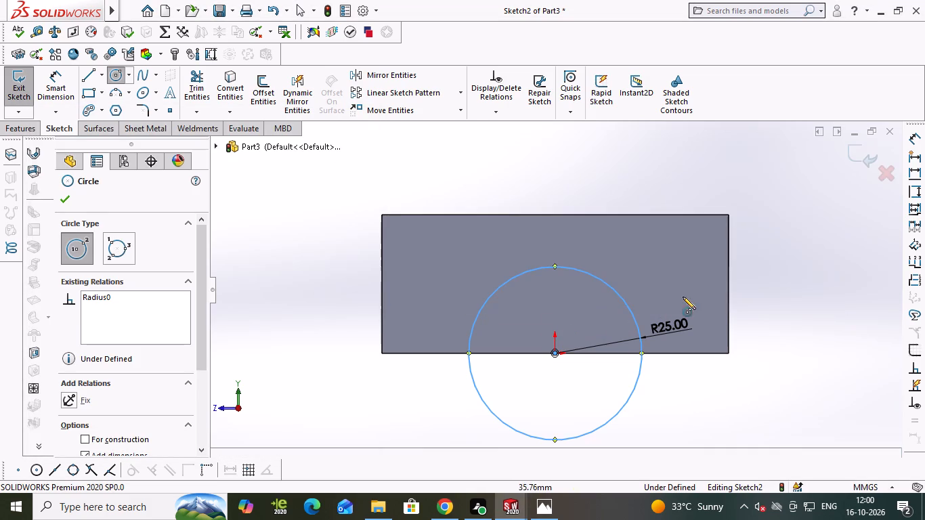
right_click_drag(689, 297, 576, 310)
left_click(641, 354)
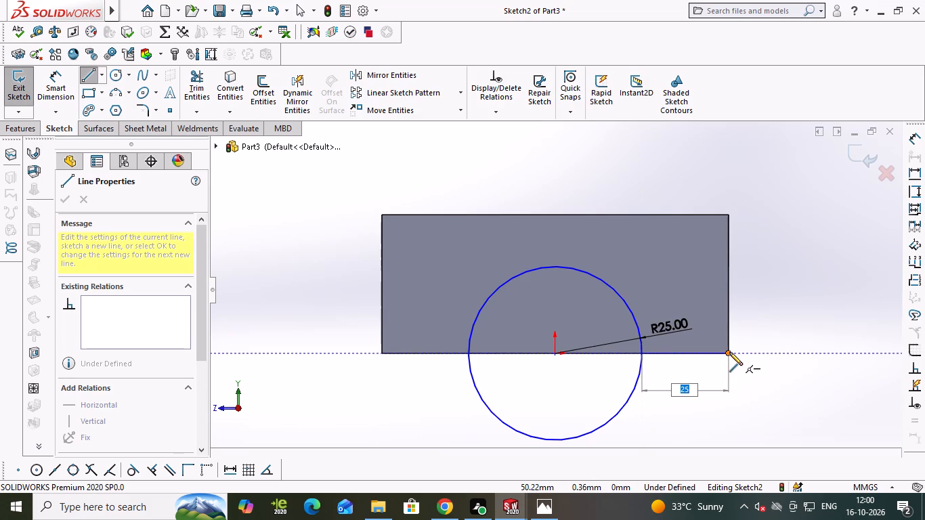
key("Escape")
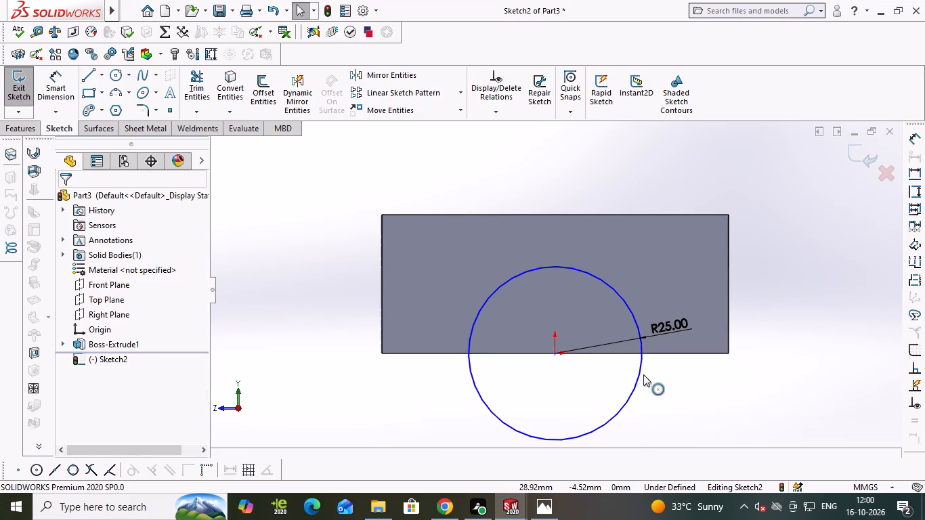
Draw a 20 mm horizontal line inward from each lower corner of the end face, along its bottom edge.
key("alt+Tab")
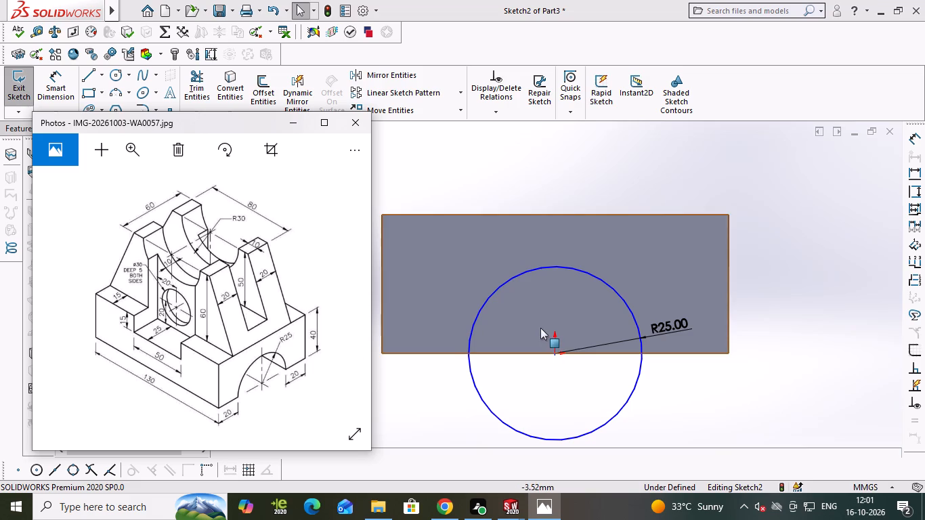
right_click_drag(581, 255, 406, 291)
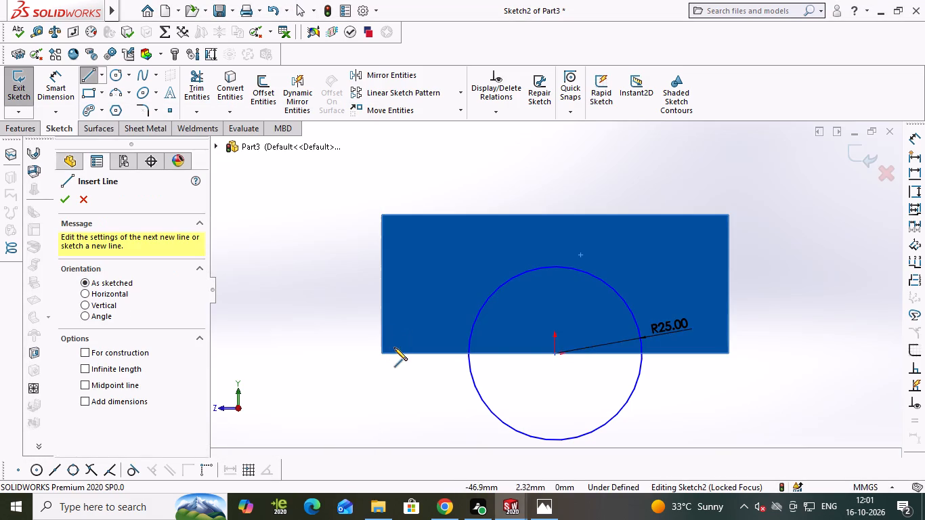
left_click(383, 356)
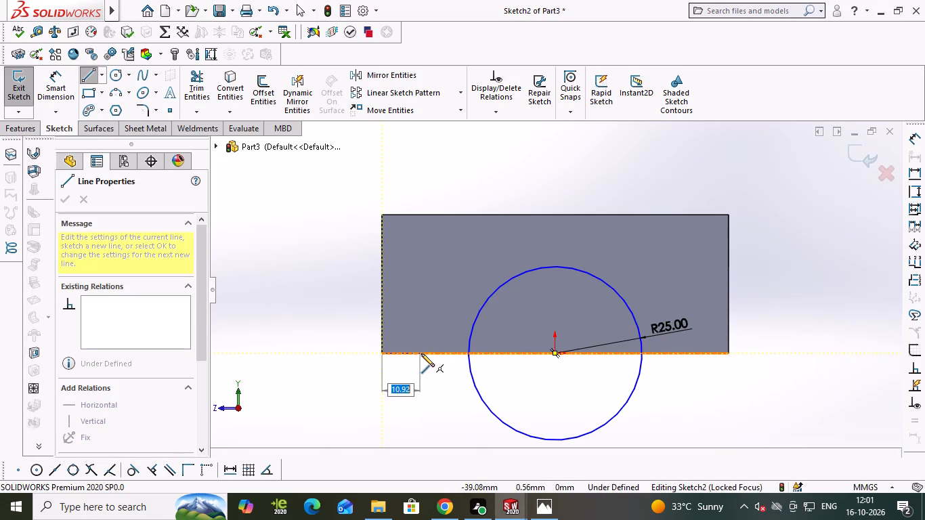
type("20")
key("Return")
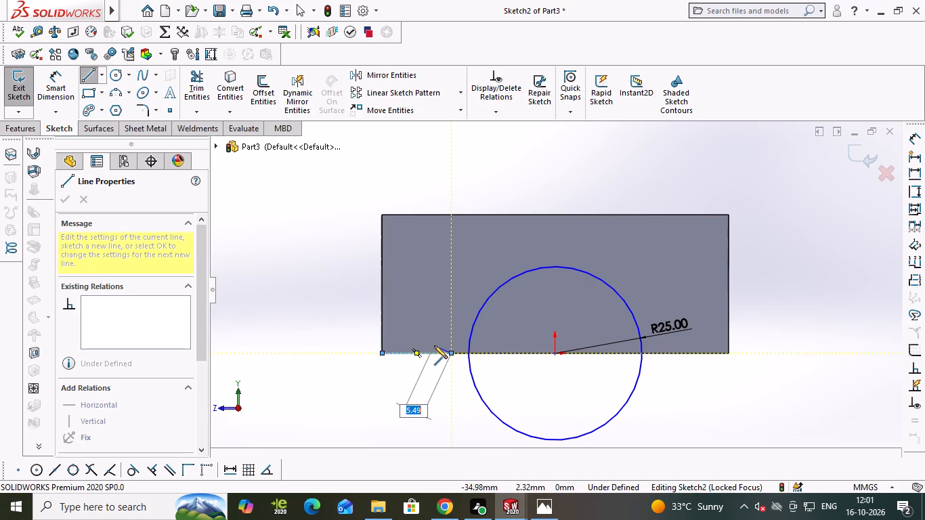
key("alt+Tab")
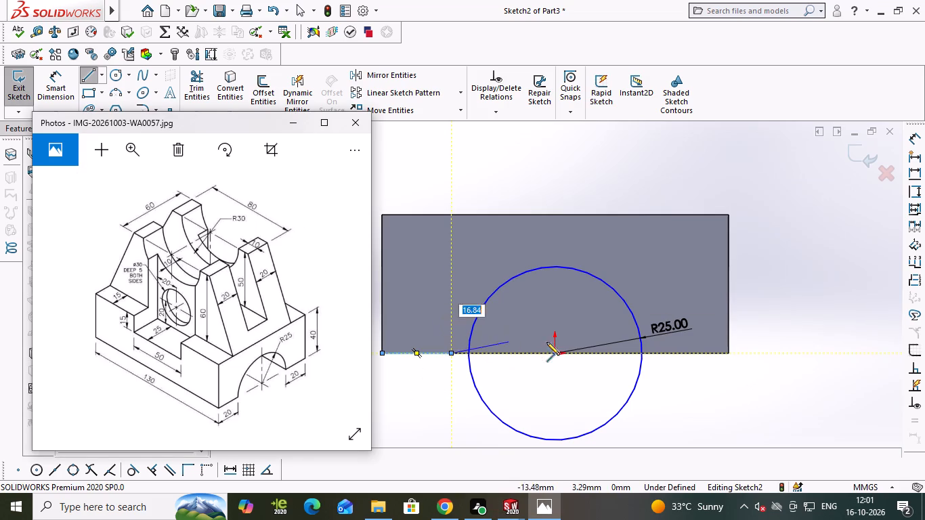
key("Escape")
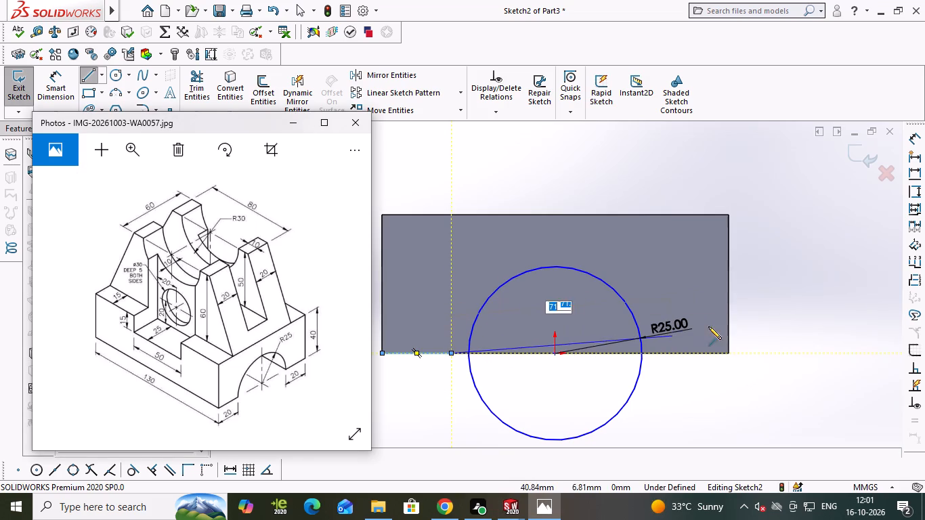
key("alt+Tab")
key("Escape")
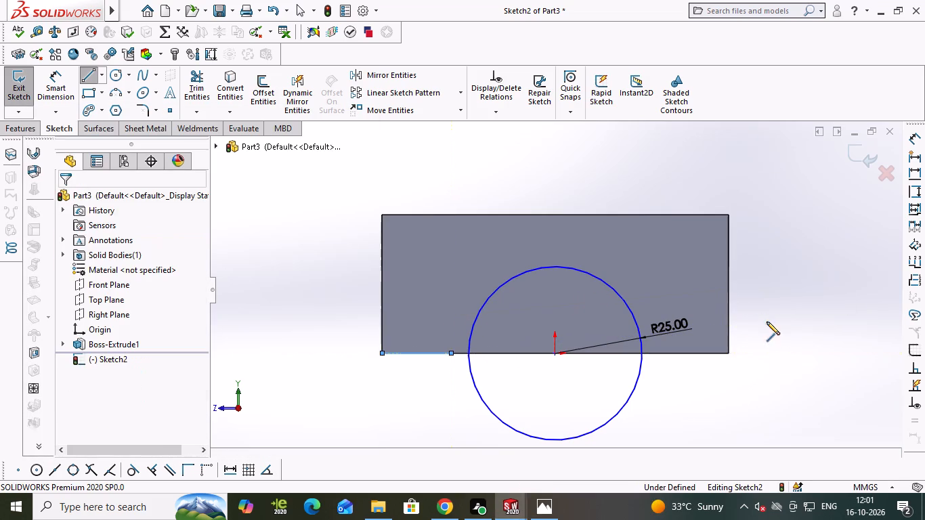
right_click_drag(785, 316, 629, 333)
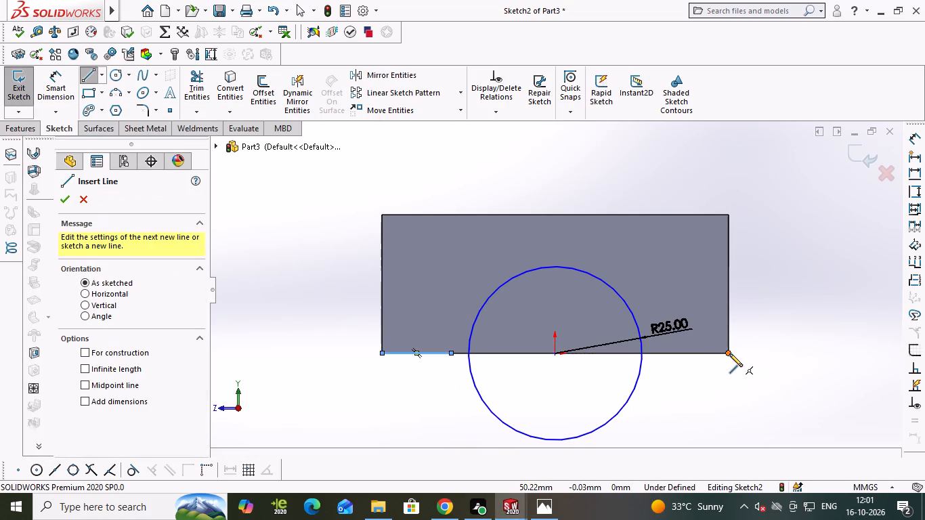
left_click(729, 353)
type("20")
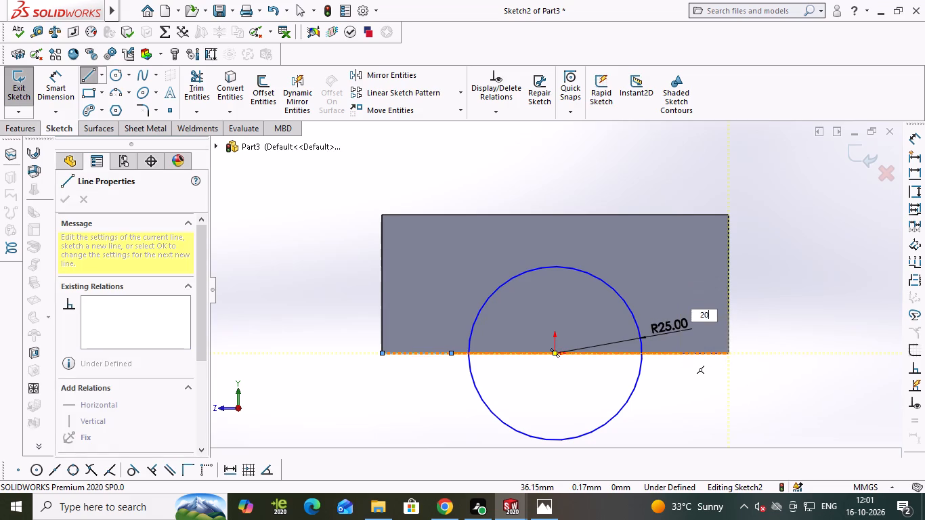
key("Return")
key("Escape")
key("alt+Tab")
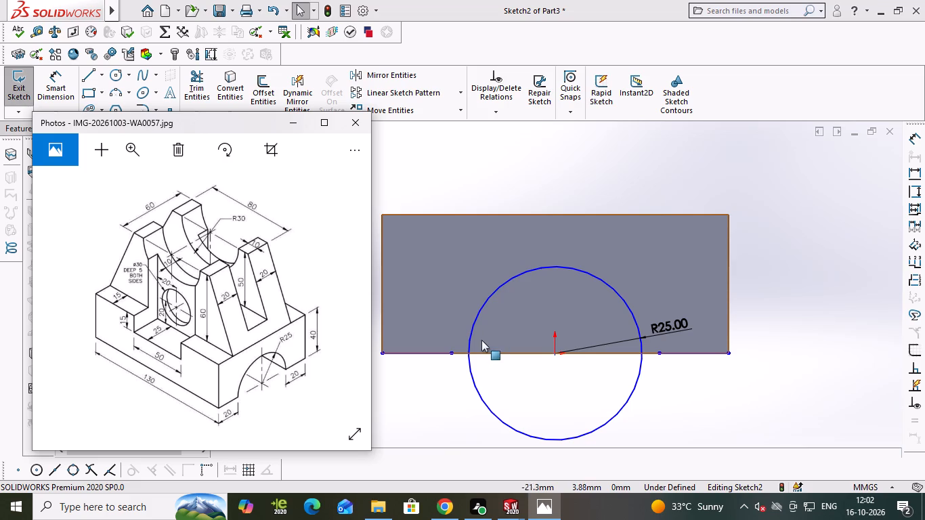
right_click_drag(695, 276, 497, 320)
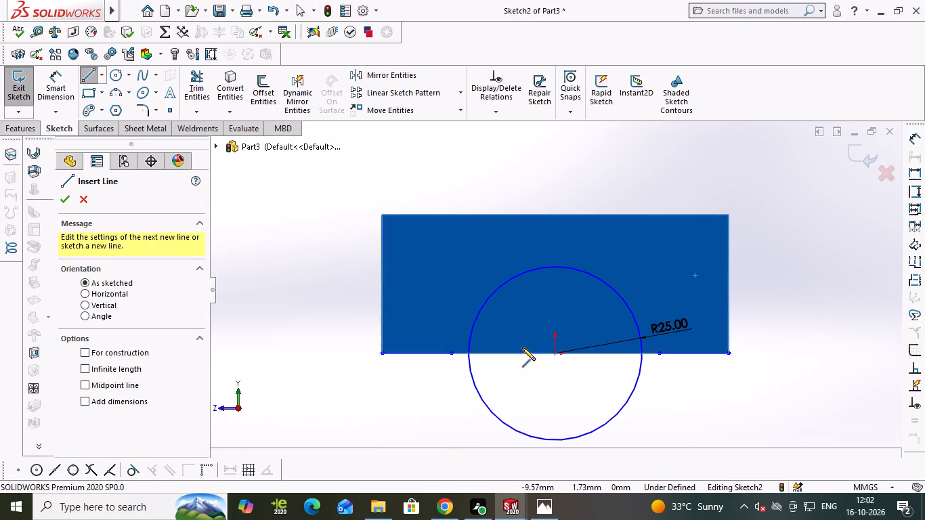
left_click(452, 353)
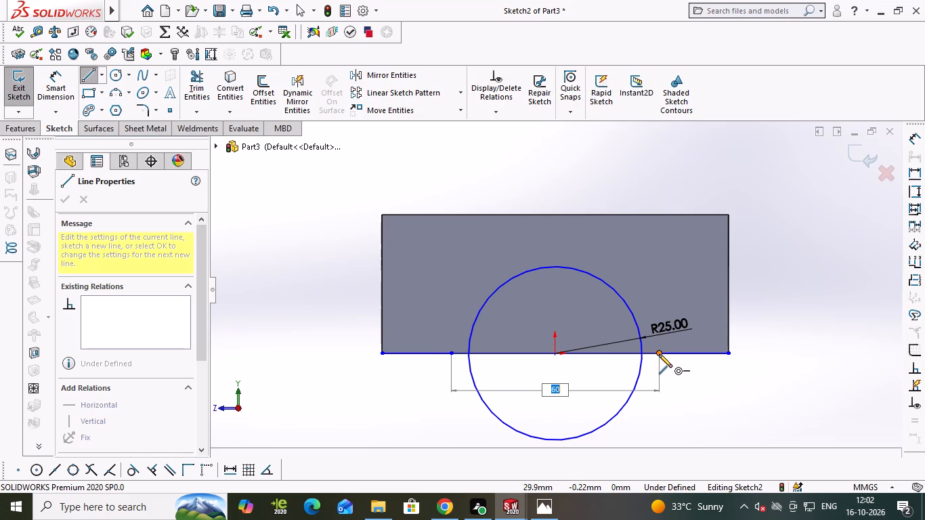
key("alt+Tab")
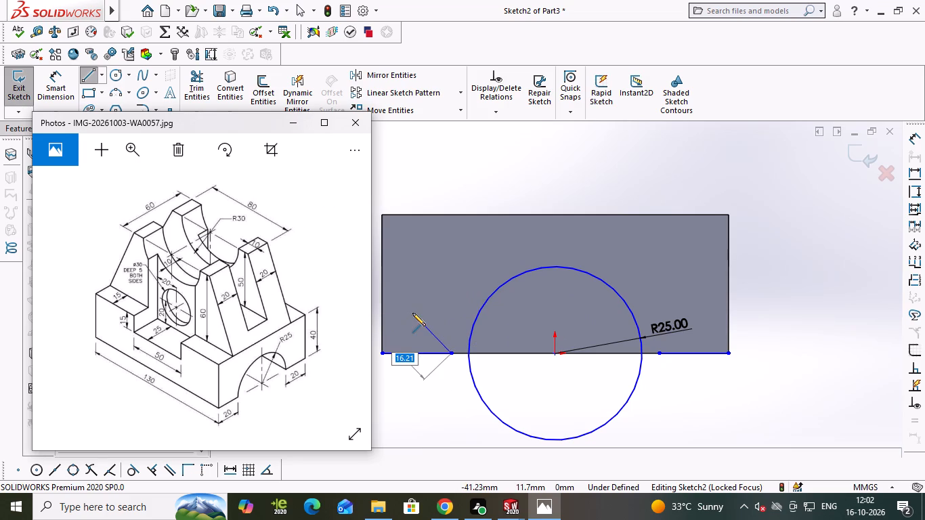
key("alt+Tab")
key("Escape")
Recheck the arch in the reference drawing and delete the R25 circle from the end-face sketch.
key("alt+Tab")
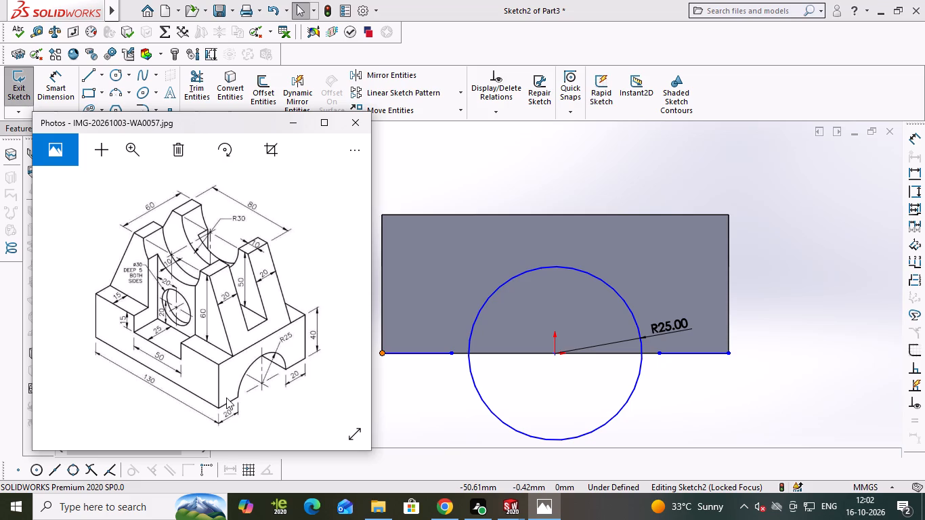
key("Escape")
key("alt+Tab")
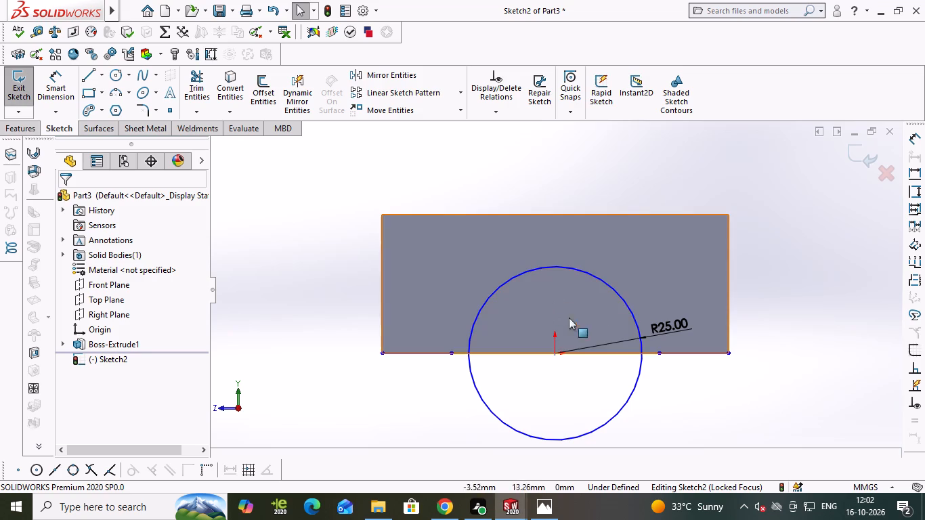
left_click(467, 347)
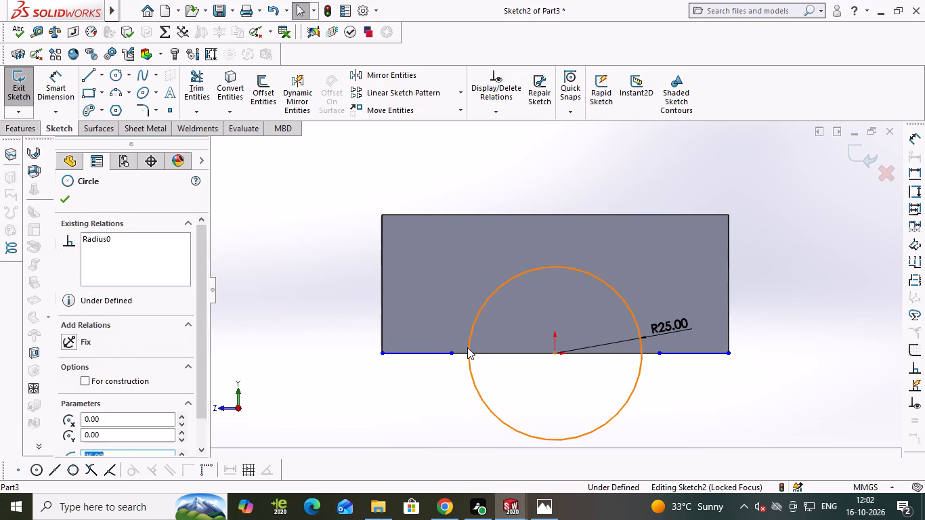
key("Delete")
Sketch a circle centred on the origin through the inner ends of the two 20 mm lines, with radius 30 mm.
right_click_drag(521, 295, 577, 293)
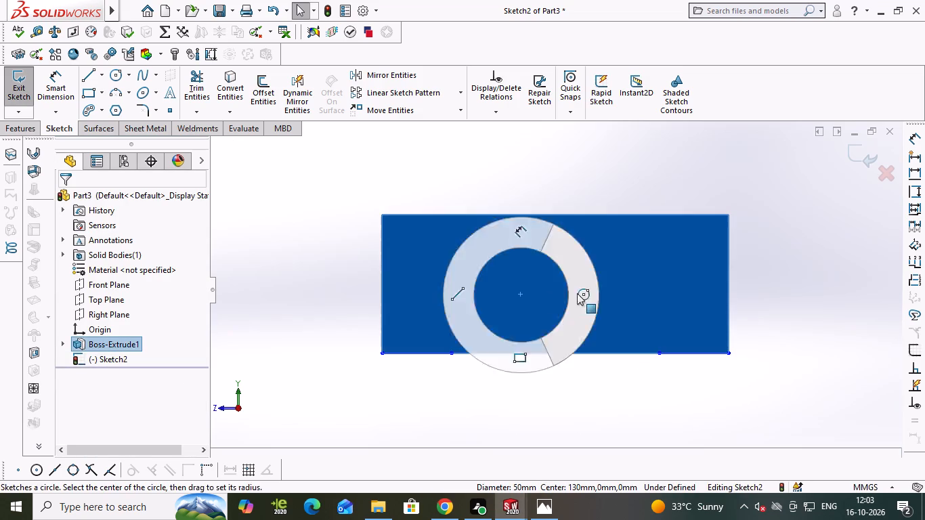
right_click_drag(577, 293, 620, 292)
left_click(555, 354)
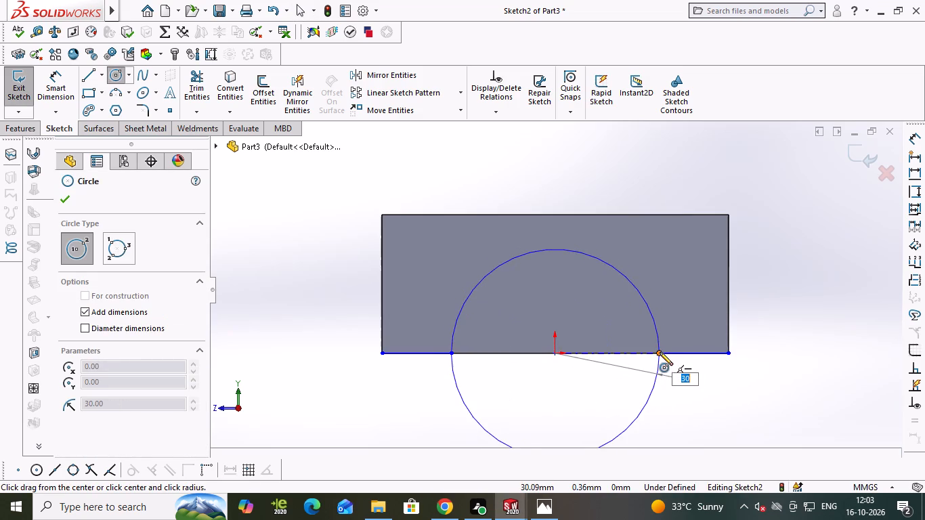
left_click(660, 352)
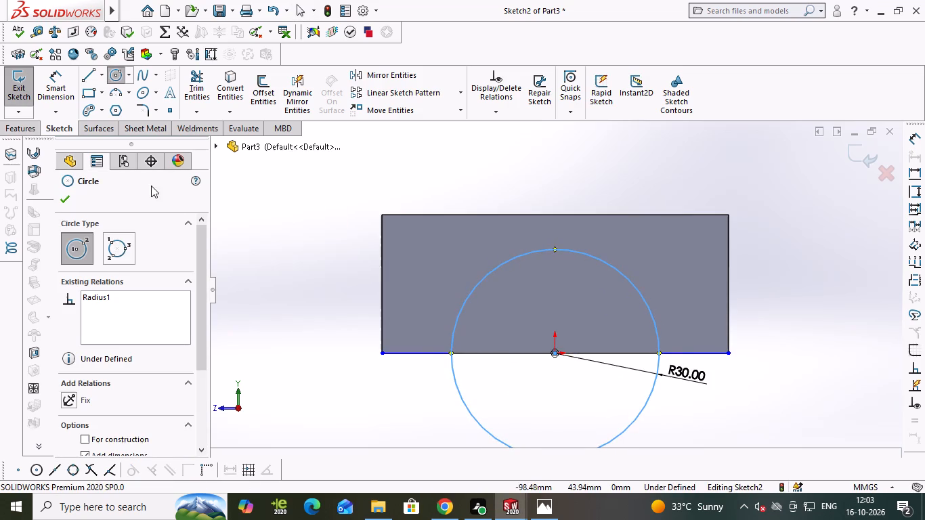
Cut-extrude the upper half of the R30 circle, the region inside the end face, Through All along the base.
left_click(20, 125)
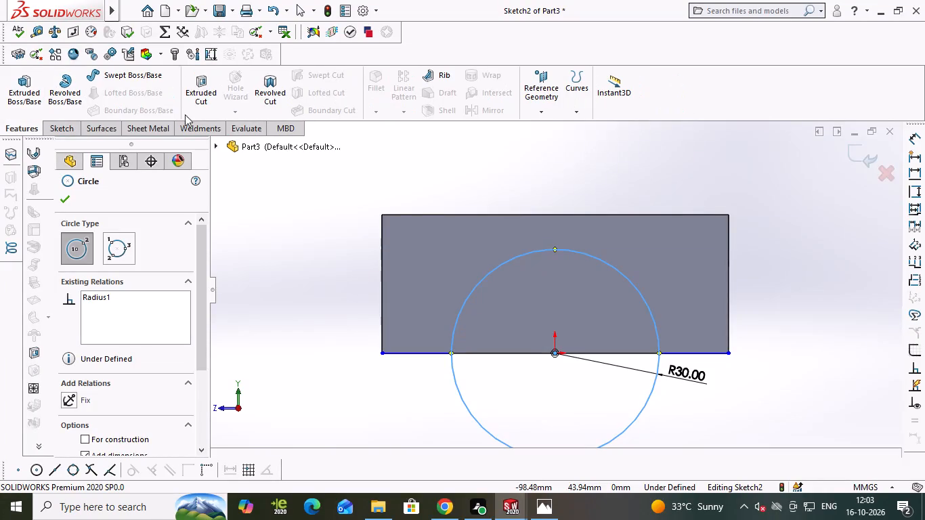
left_click(199, 85)
left_click(568, 305)
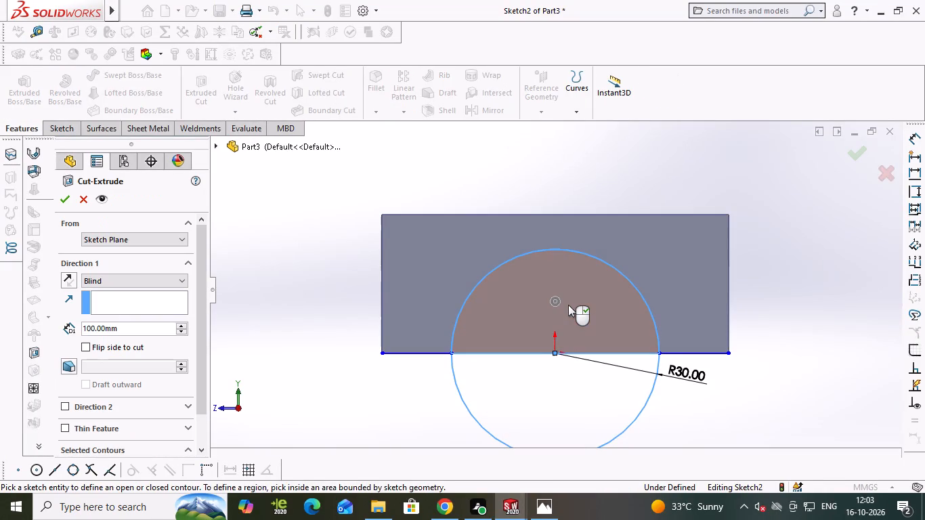
left_click(600, 313)
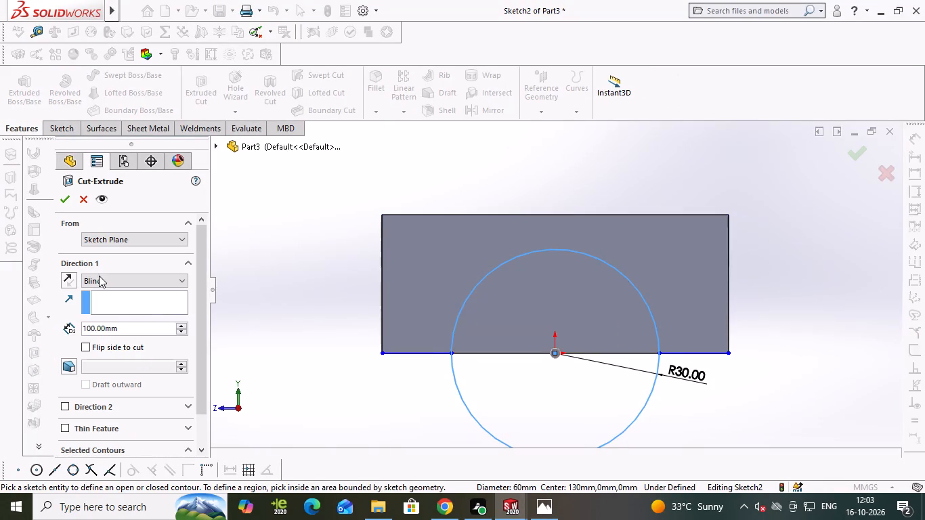
left_click(169, 282)
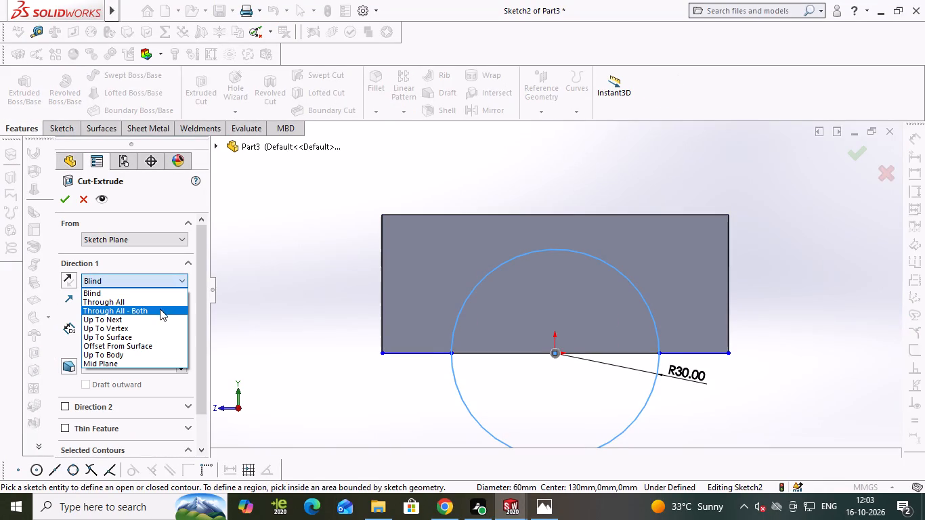
left_click(158, 303)
left_click(514, 309)
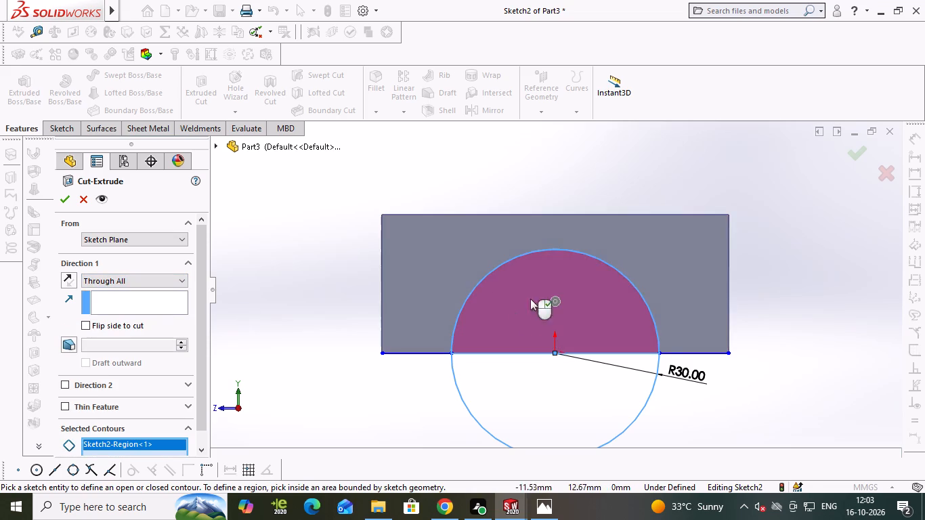
key("Return")
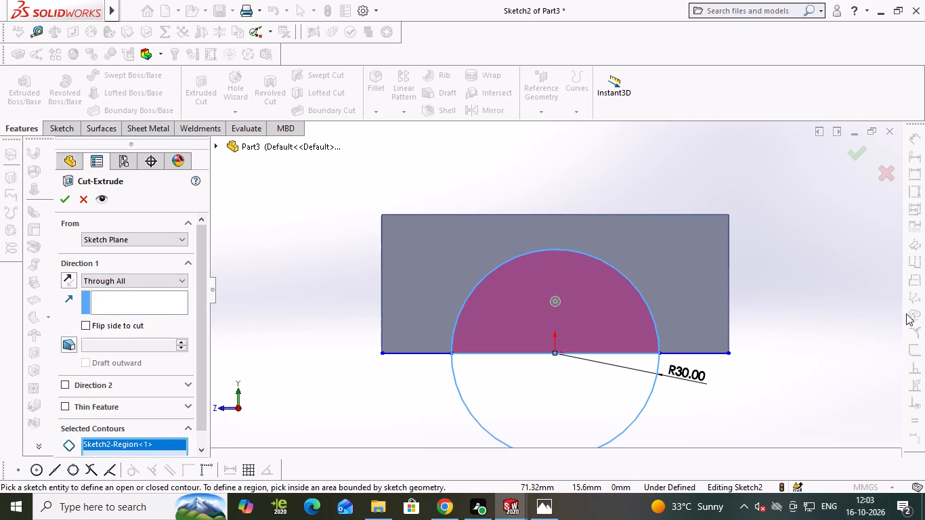
left_click(53, 198)
left_click(58, 200)
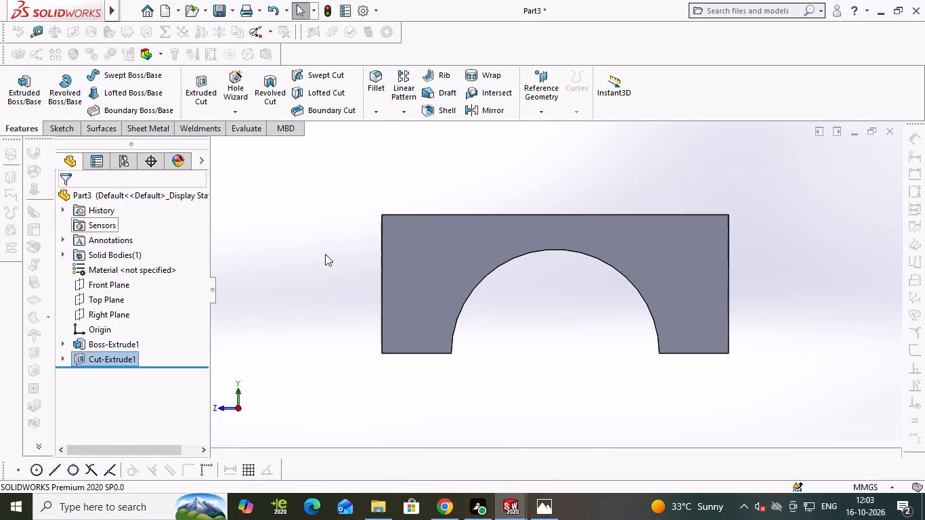
Examine the arch cut where it meets the top slot and compare it with the reference drawing.
middle_click_drag(528, 212, 588, 234)
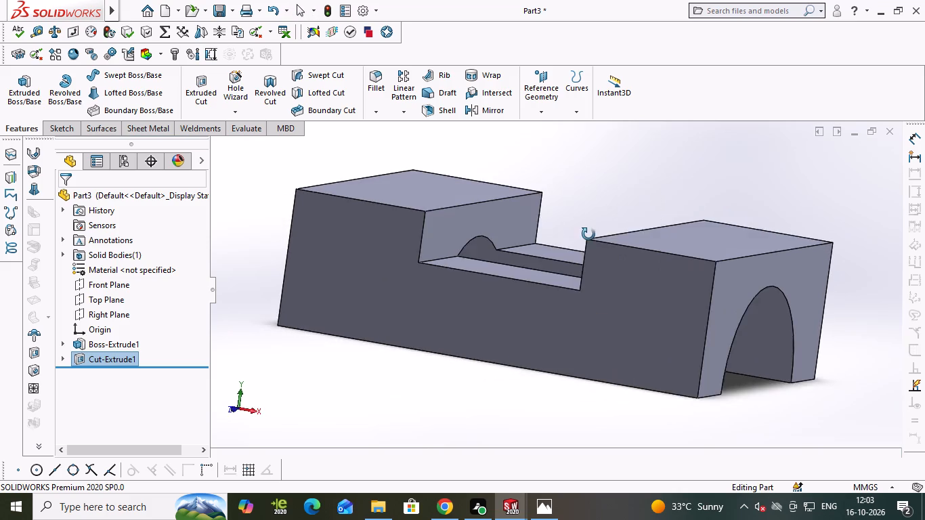
middle_click_drag(588, 234, 584, 270)
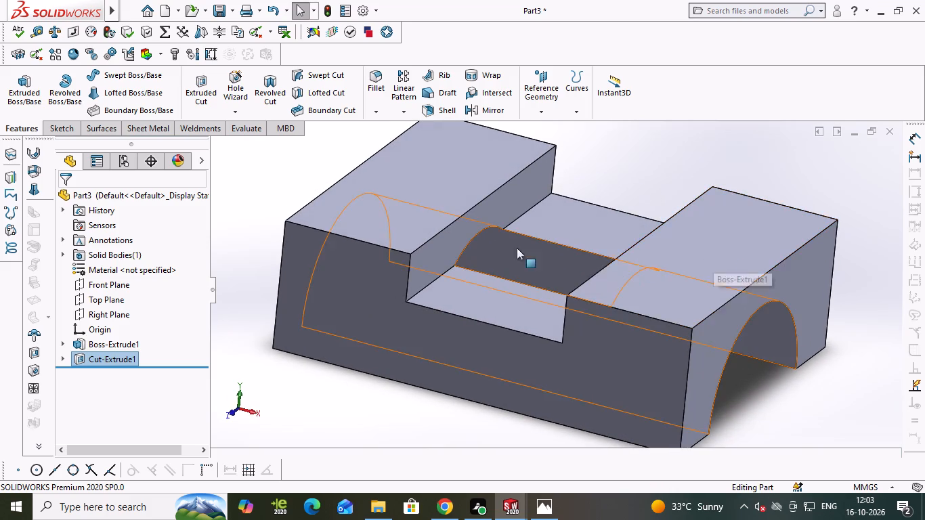
key("alt+Tab")
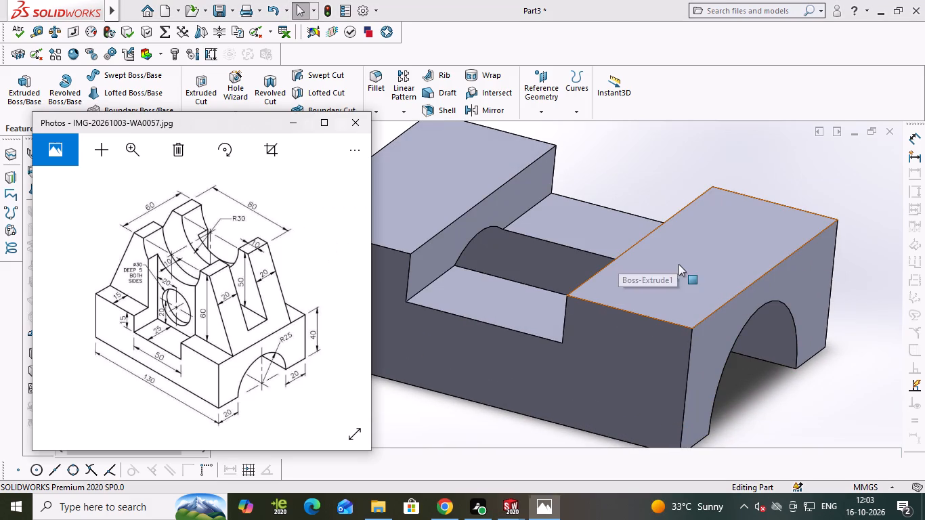
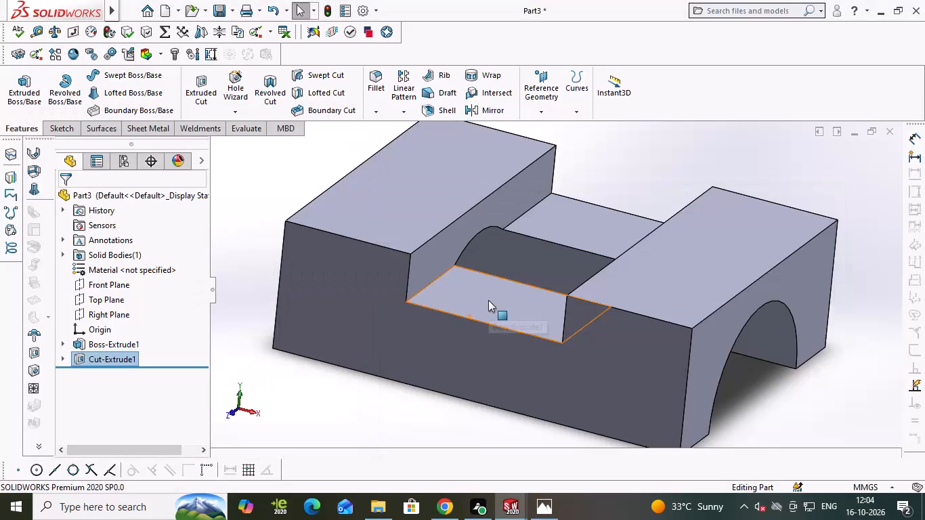
Start a sketch on the front slot floor and draw a 25 mm line inward from the midpoint of its outer edge.
left_click(488, 300)
left_click(555, 263)
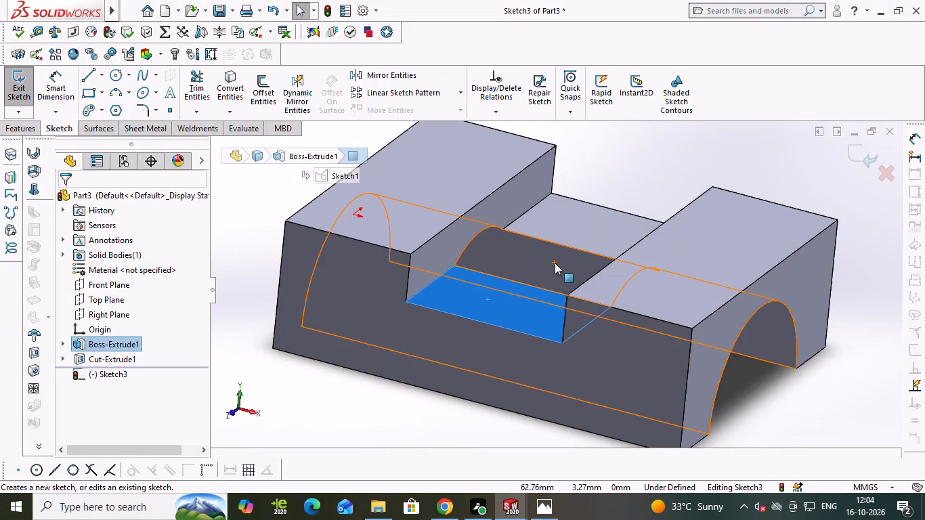
key("ctrl+8")
right_click_drag(593, 288, 590, 286)
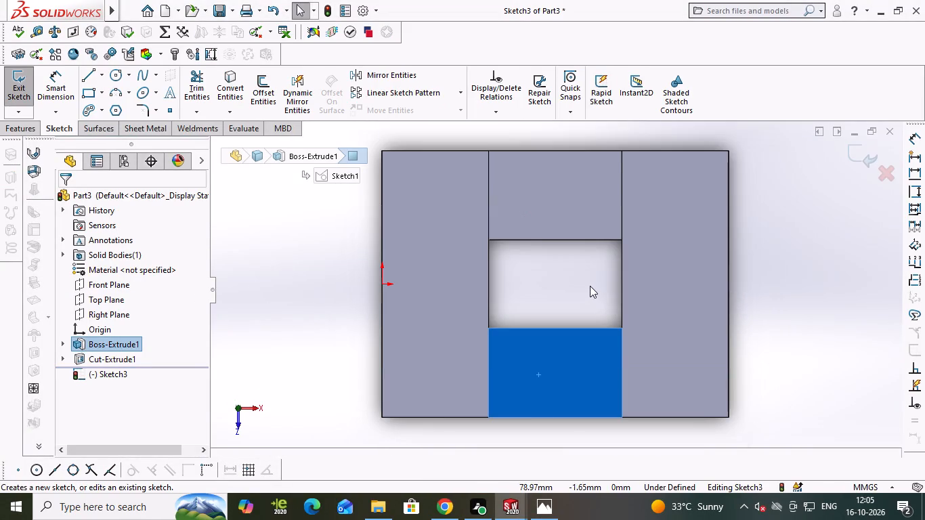
right_click_drag(590, 286, 486, 304)
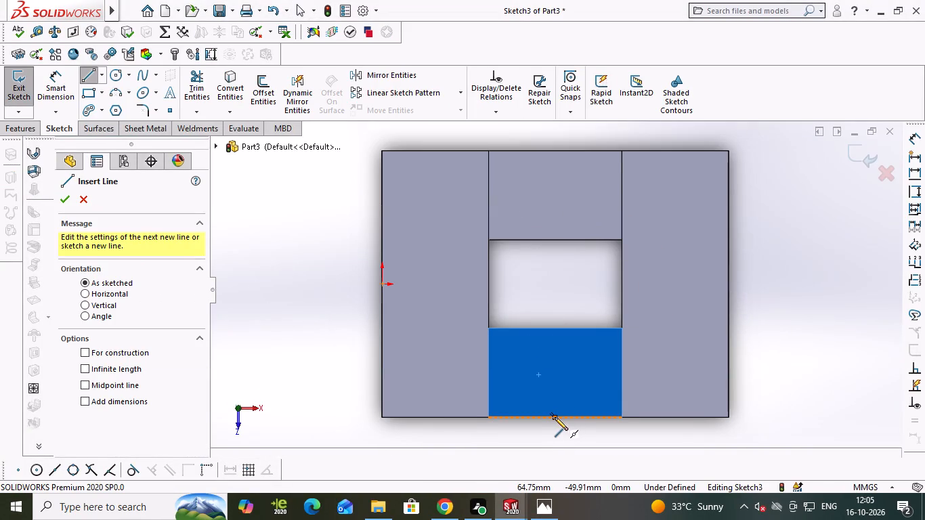
left_click(556, 417)
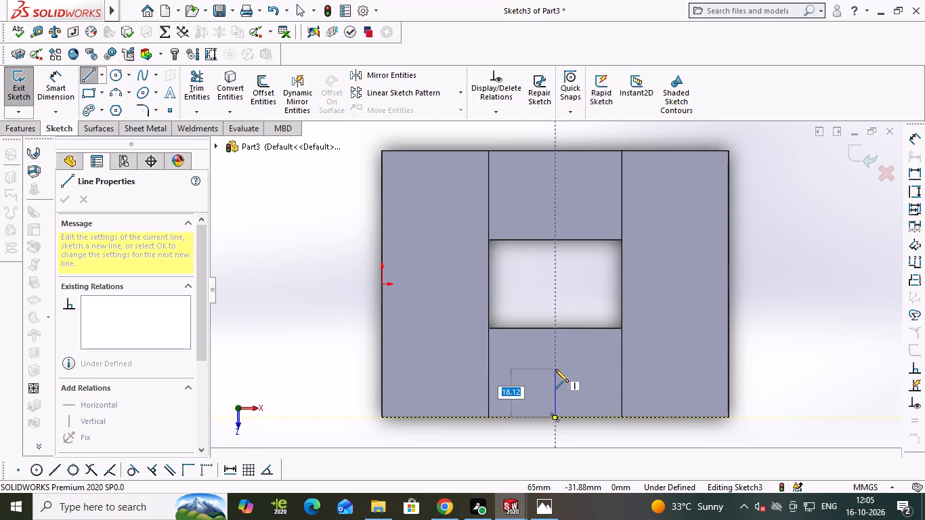
key("5")
key("BackSpace")
type("25")
key("Return")
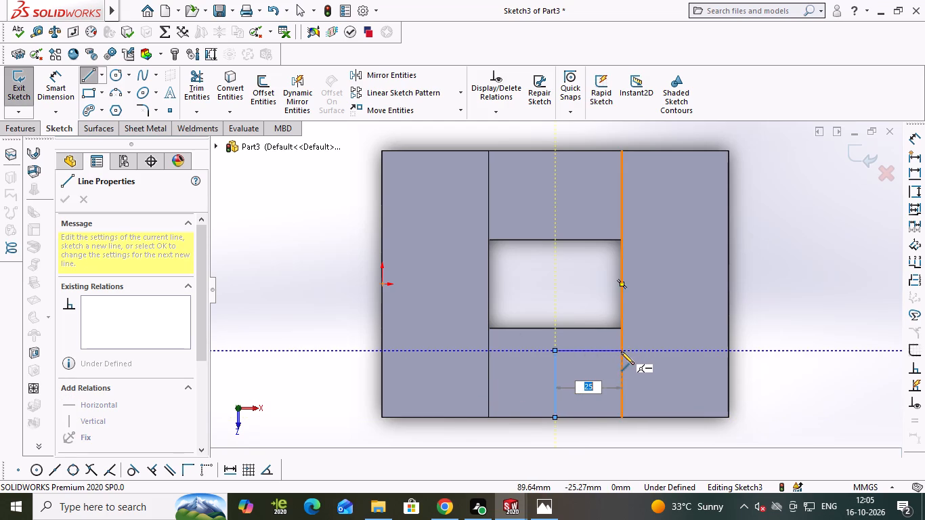
Close a 10 mm deep rectangle spanning the full slot width, from the inner end of the 25 mm line towards the opening.
left_click(621, 351)
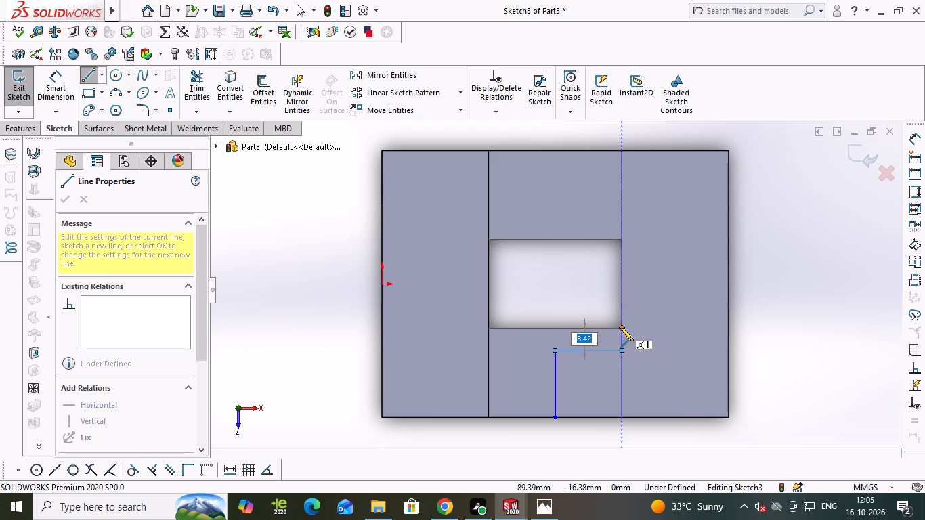
key("alt+Tab")
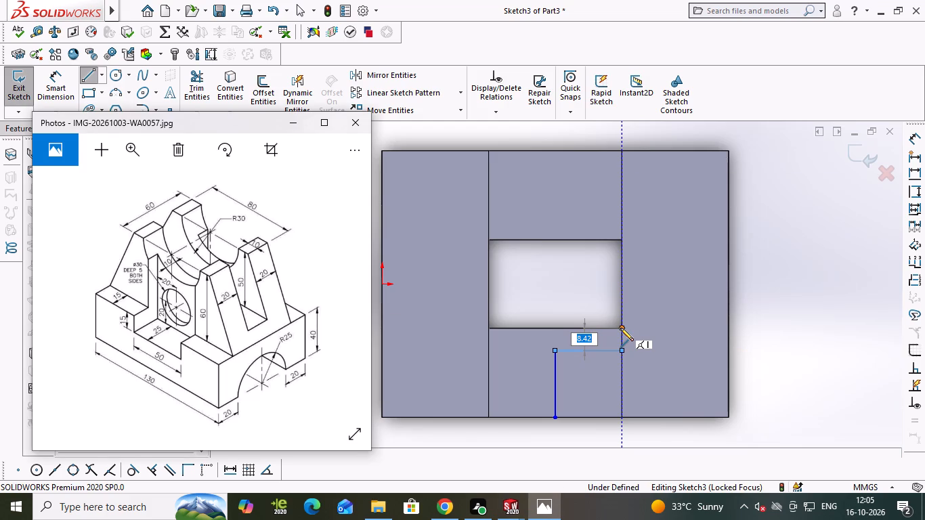
key("alt+Tab")
type("10")
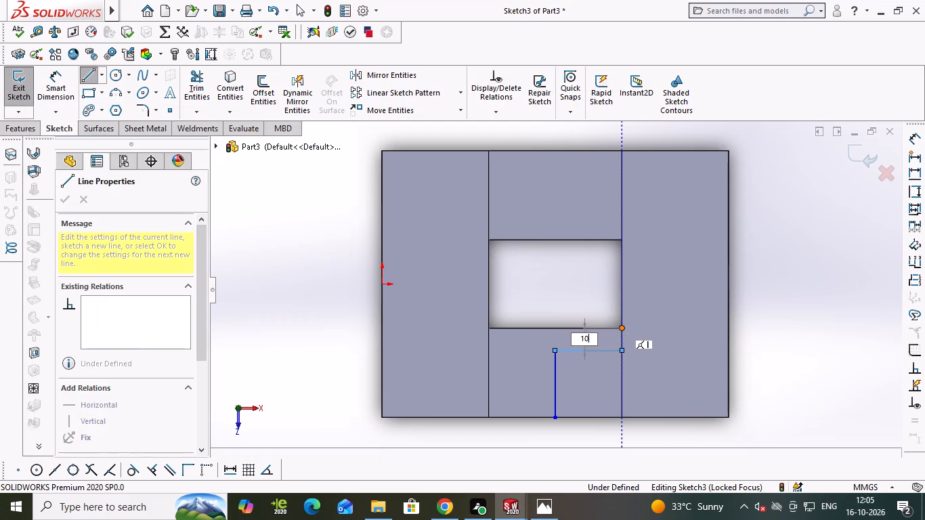
key("Return")
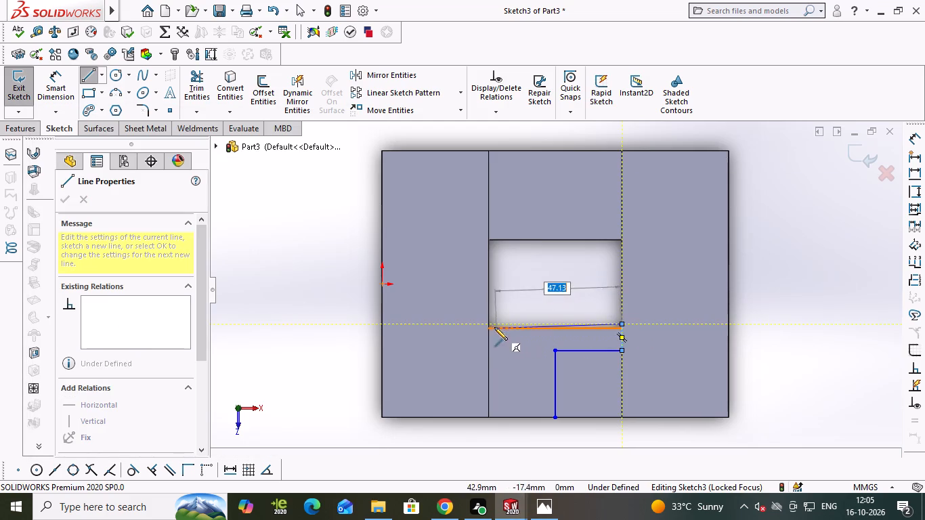
left_click(488, 324)
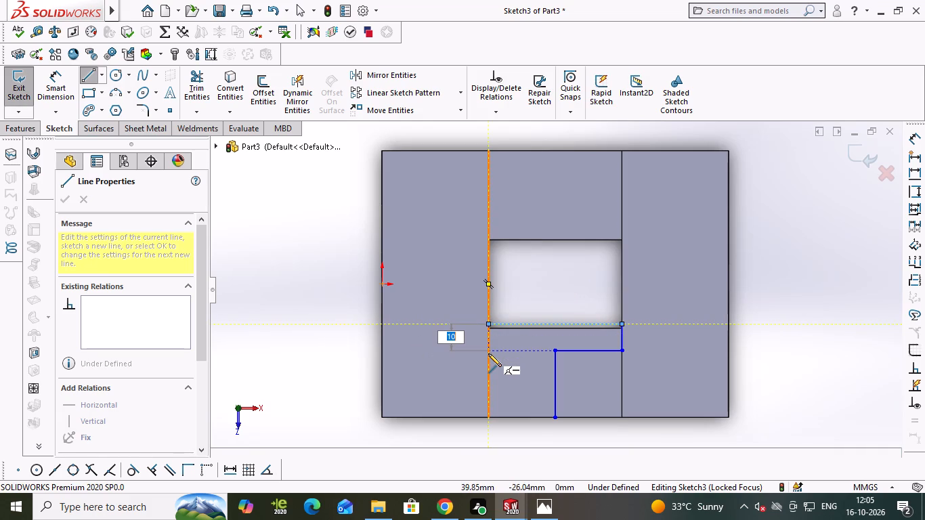
left_click(488, 353)
left_click(556, 353)
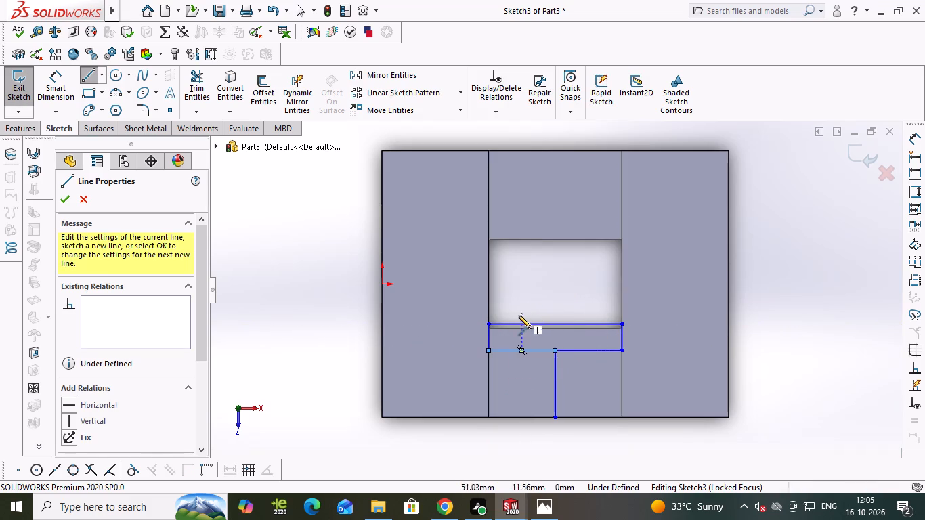
Check the wall height in the reference drawing and set up a 60 mm blind boss extrude of the rectangle's region over the floor.
key("alt+Tab")
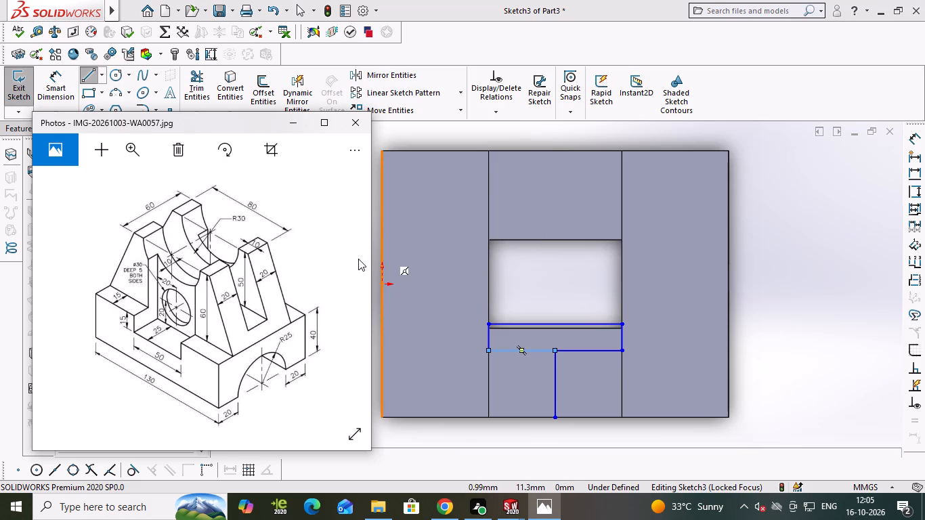
key("alt+Tab")
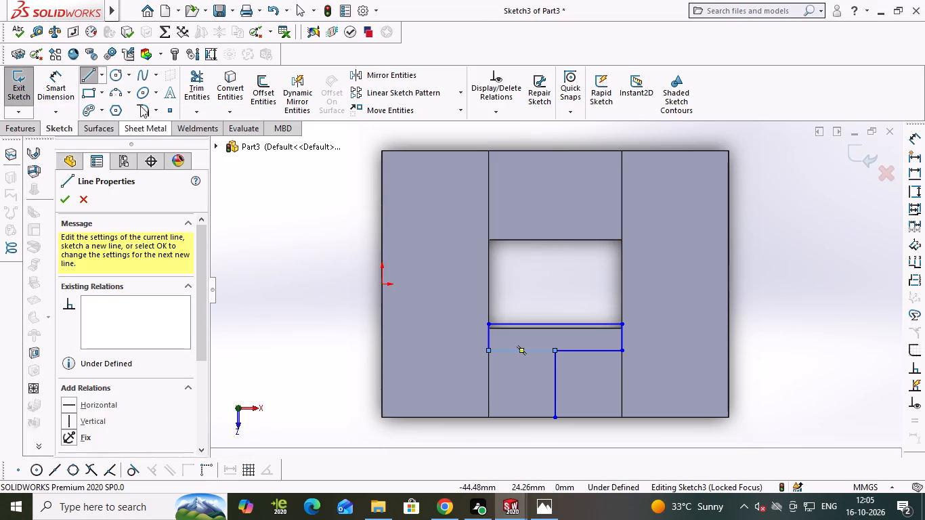
left_click(23, 129)
left_click(28, 85)
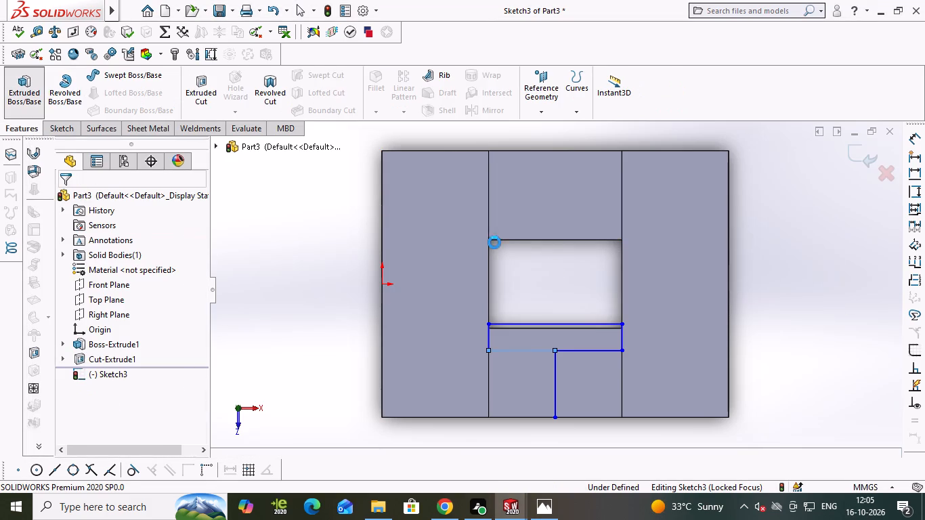
left_click(561, 339)
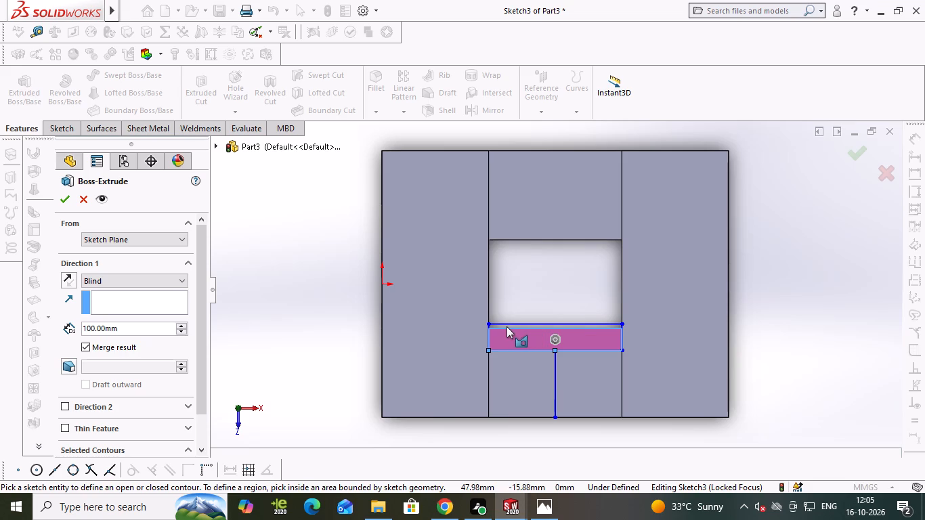
double_click(146, 328)
type("60")
key("Return")
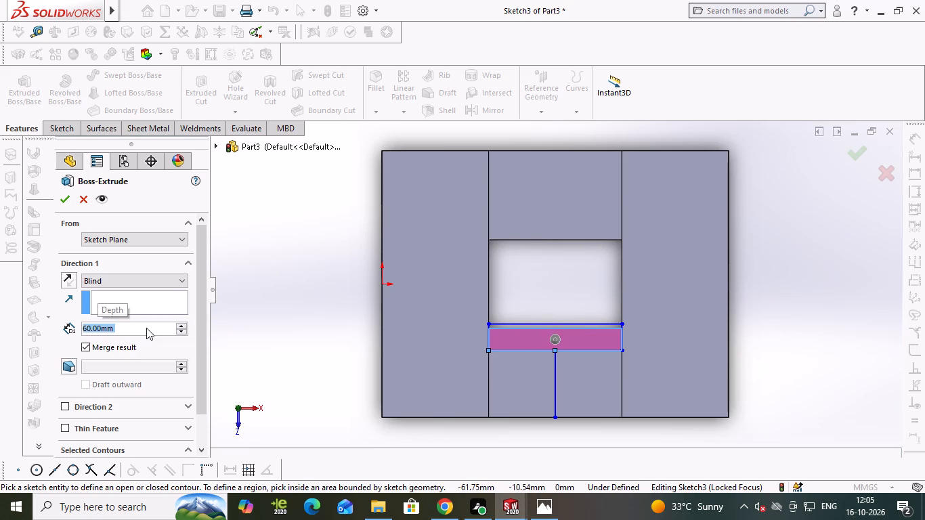
Include both regions of the 10 mm rectangle, with the strip overhanging the opening, and complete the boss extrude.
middle_click_drag(520, 243, 518, 136)
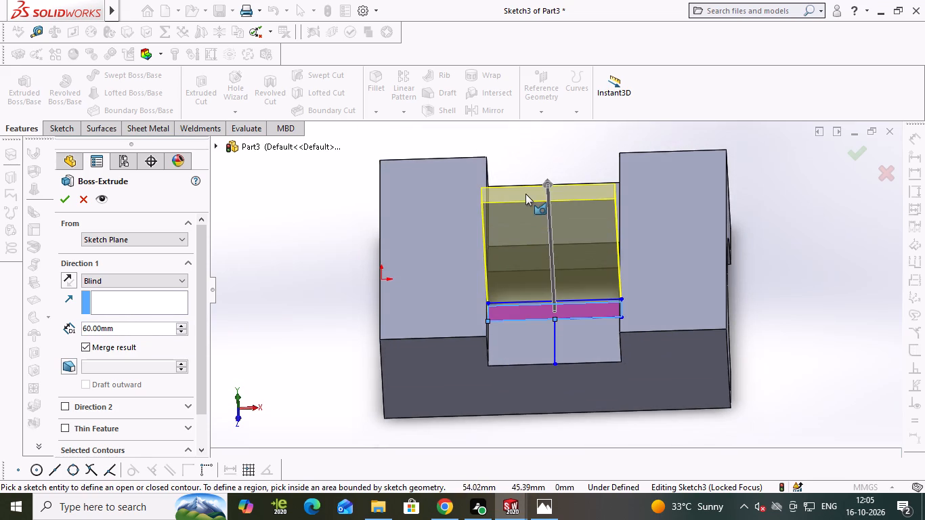
middle_click_drag(541, 166, 540, 323)
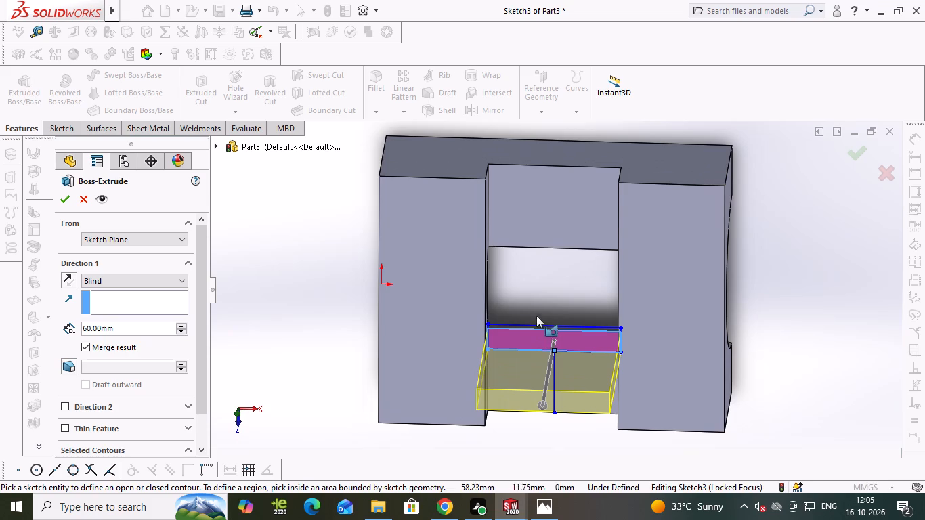
middle_click_drag(538, 311, 544, 270)
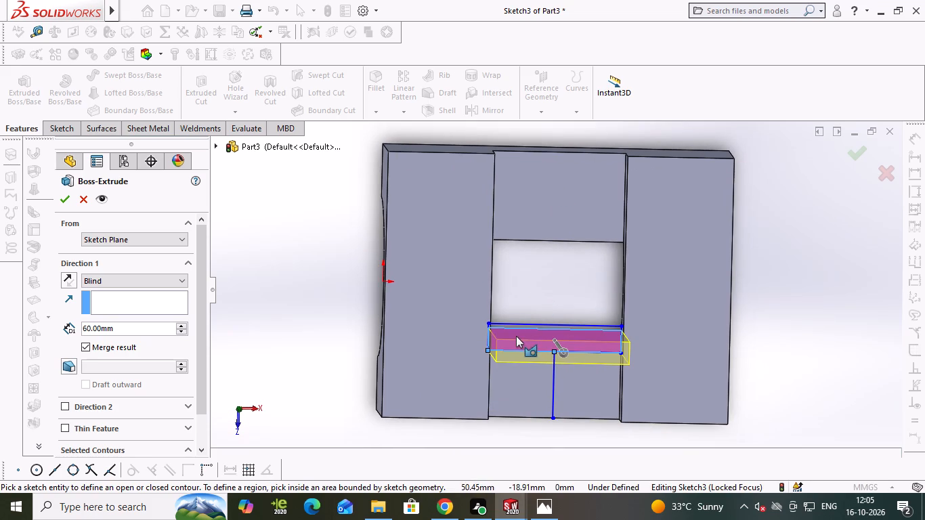
left_click(516, 336)
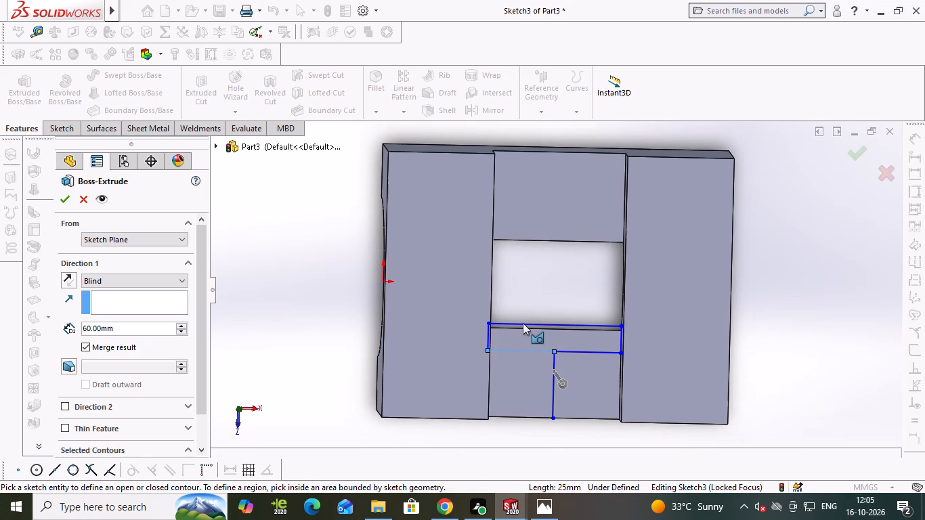
scroll(528, 332, "down", 4)
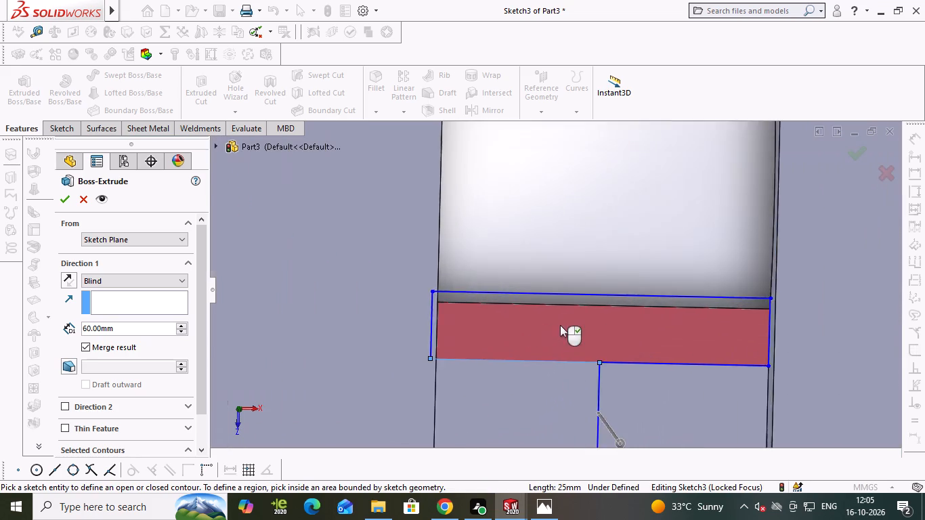
scroll(560, 325, "down", 2)
left_click(569, 291)
left_click(562, 332)
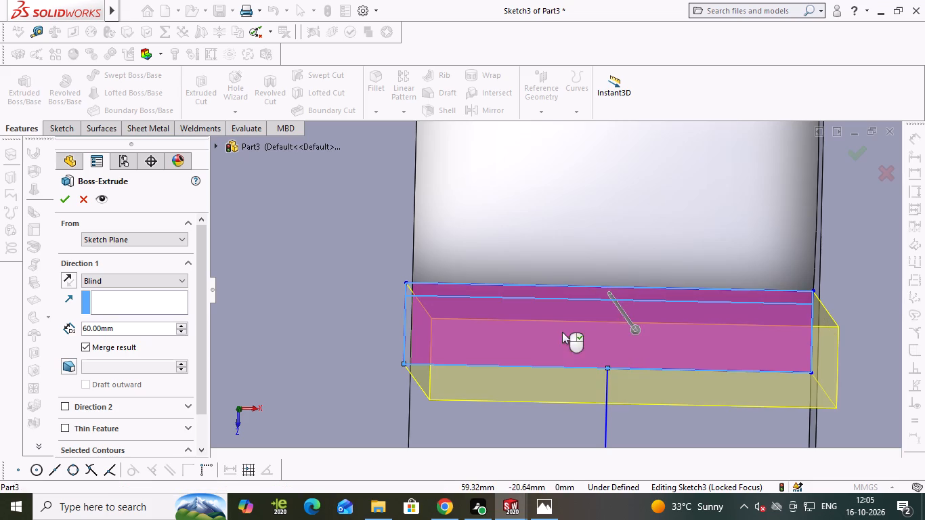
scroll(580, 280, "up", 2)
middle_click_drag(568, 297, 565, 214)
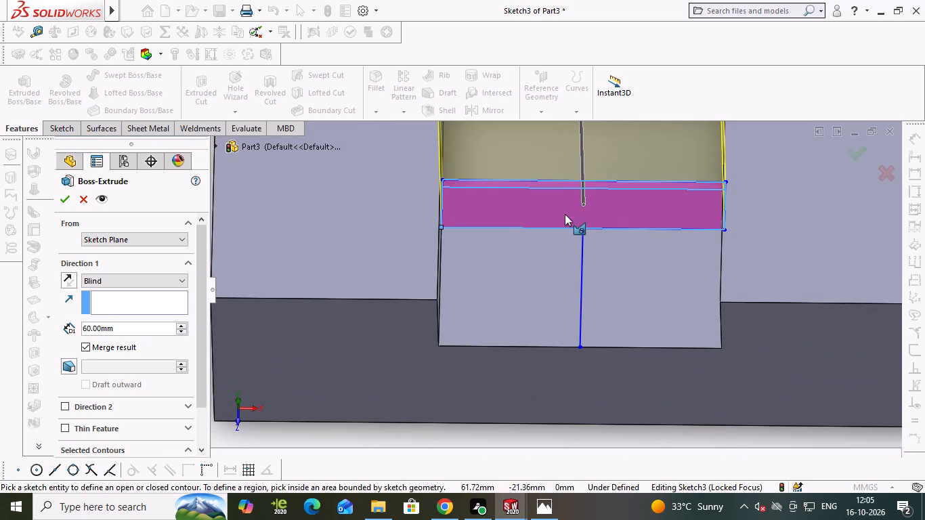
middle_click_drag(557, 179, 553, 242)
scroll(553, 242, "up", 2)
scroll(553, 242, "down", 1)
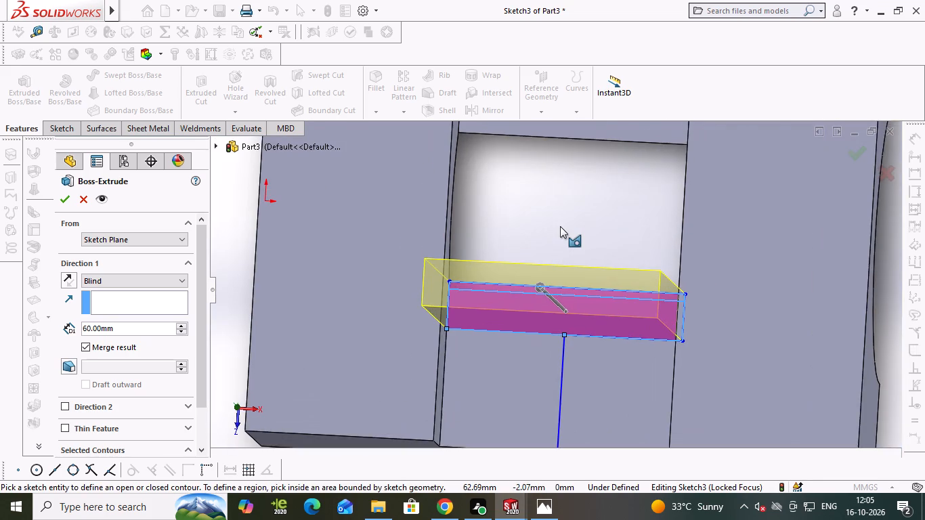
scroll(560, 226, "up", 1)
key("Return")
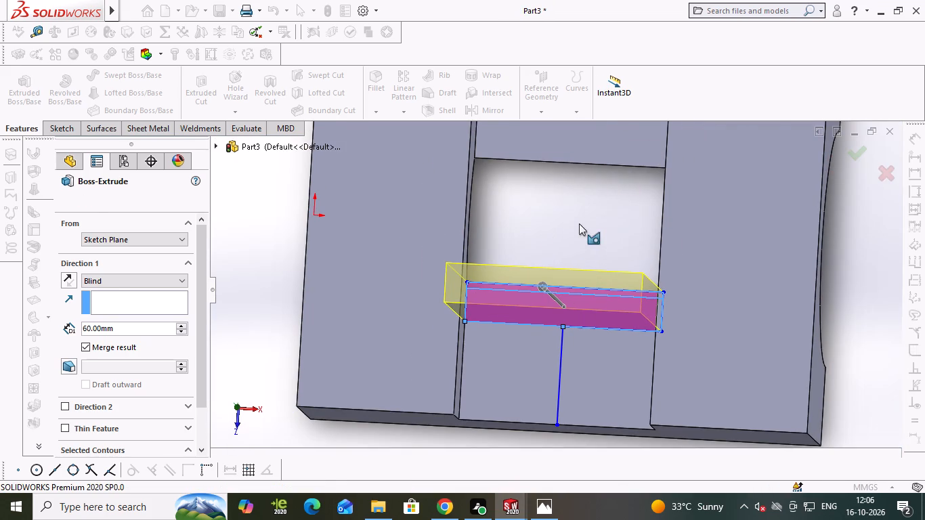
Start a sketch on the opposite slot floor and draw a 25 mm line inward from the midpoint of its outer edge.
middle_click_drag(582, 219, 590, 228)
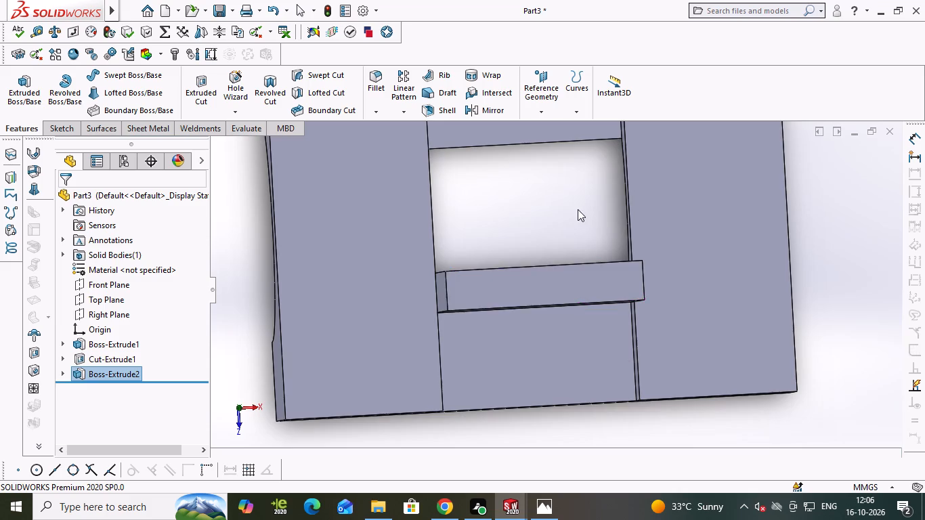
scroll(578, 209, "up", 4)
left_click(542, 184)
left_click(600, 148)
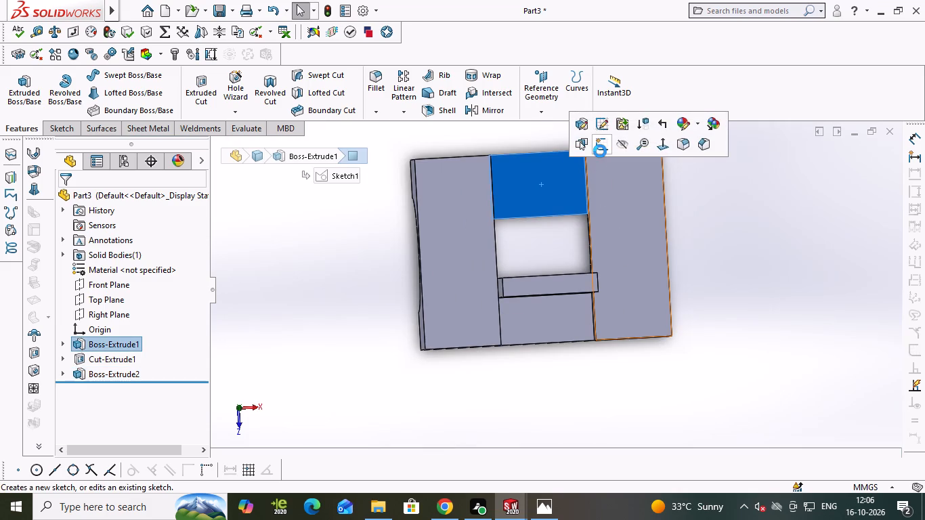
key("ctrl+8")
right_click_drag(591, 198, 509, 196)
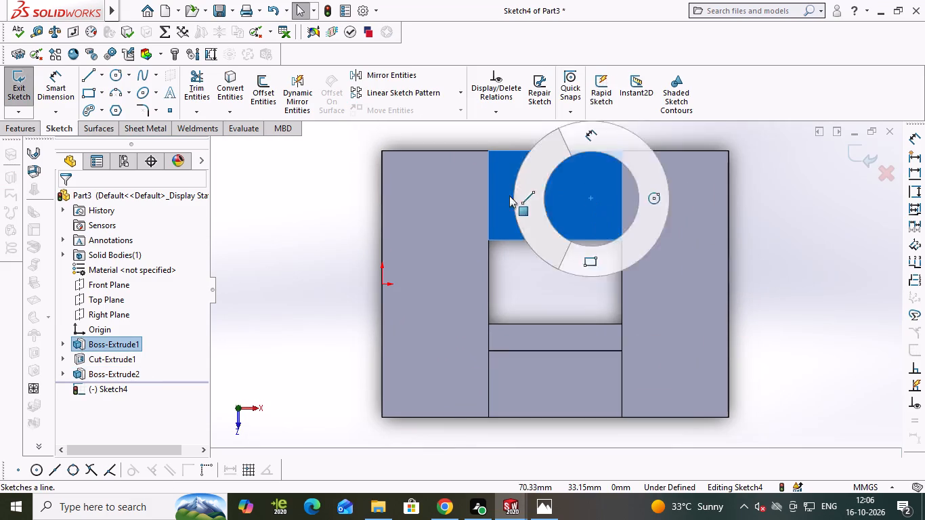
right_click_drag(509, 196, 450, 207)
key("alt+Tab")
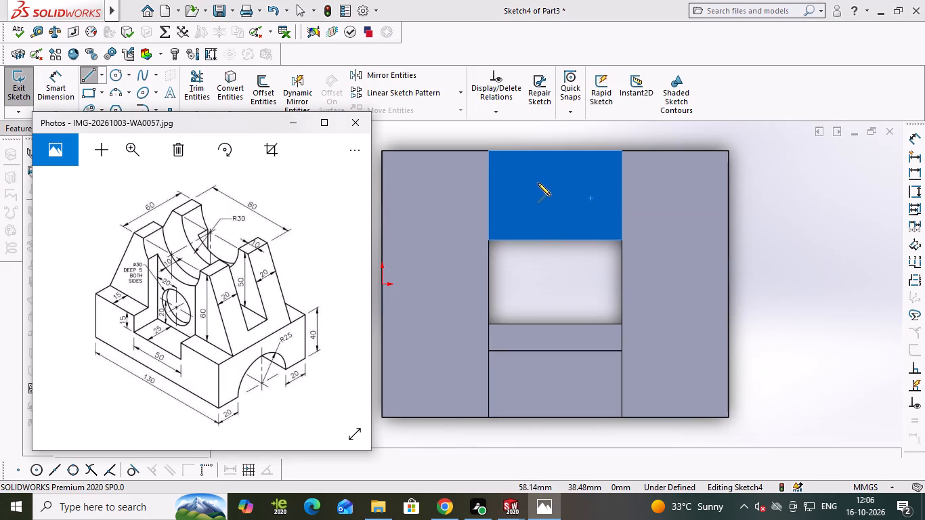
key("alt+Tab")
left_click(557, 151)
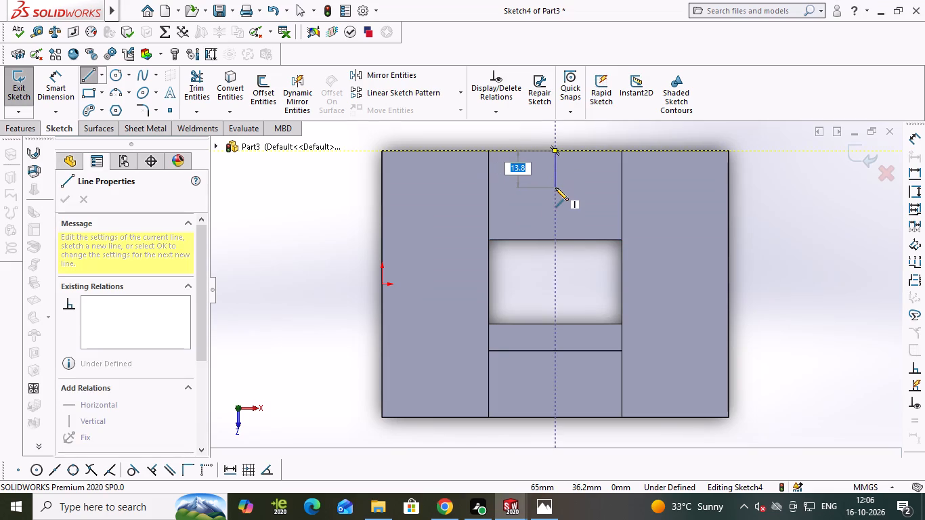
type("25")
key("Return")
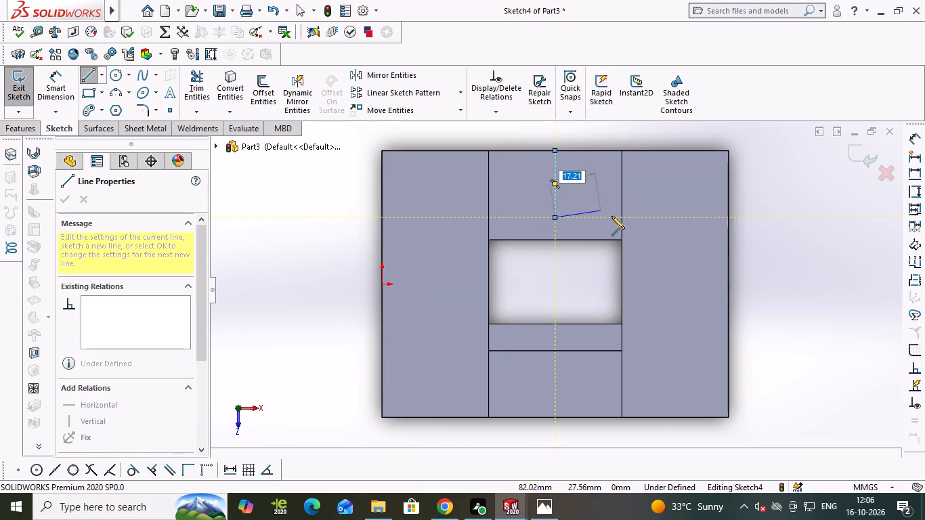
Close a 10 mm deep rectangle spanning the full slot width, from the inner end of the 25 mm line towards the opening.
left_click(623, 218)
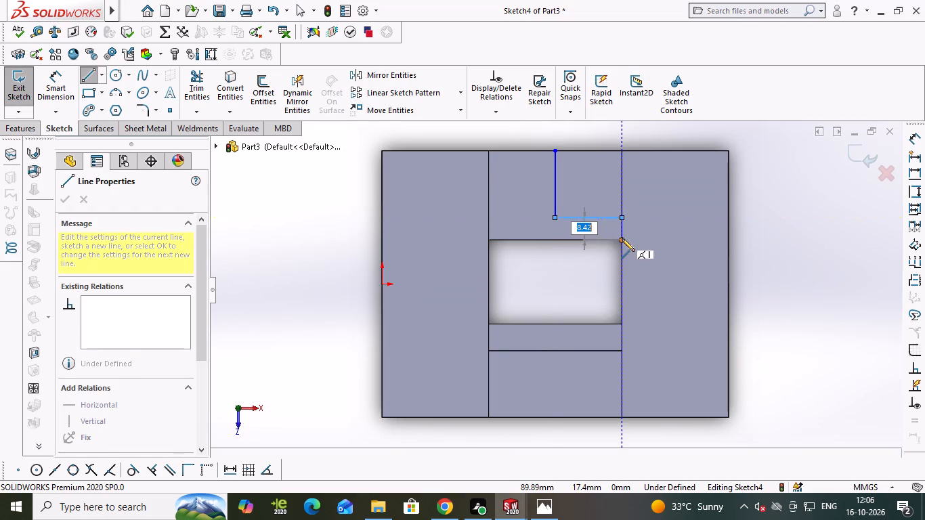
type("10")
key("Return")
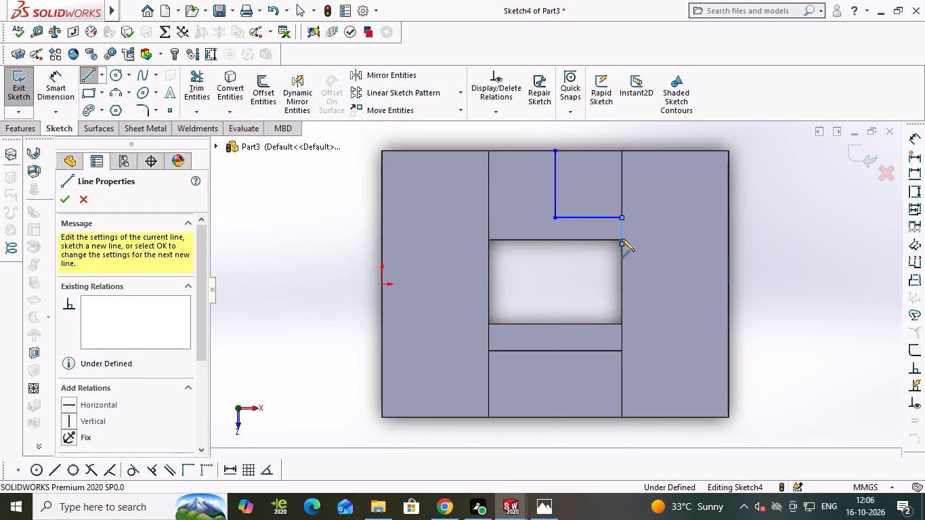
left_click(489, 244)
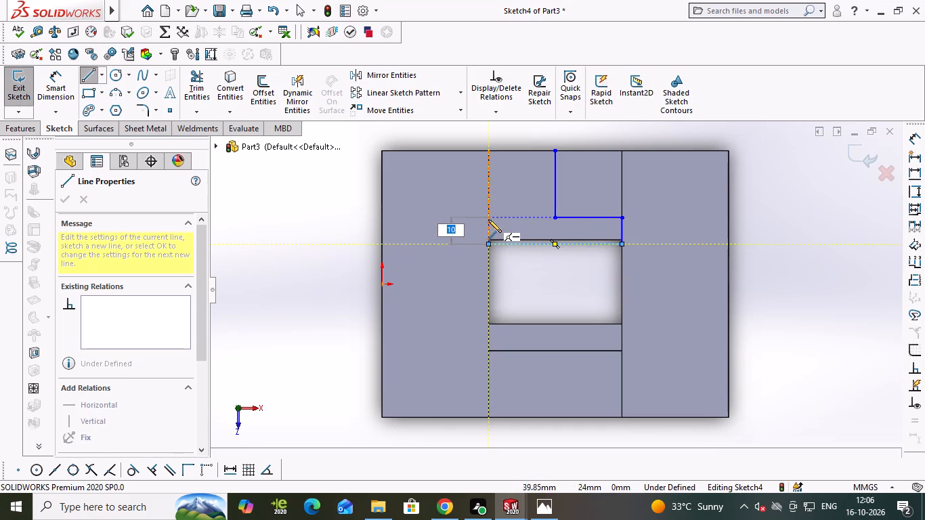
left_click(488, 217)
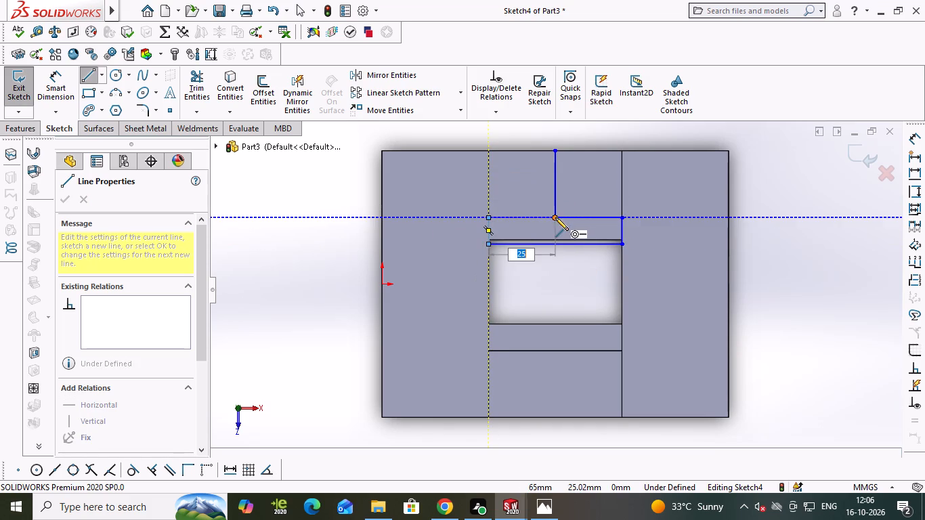
left_click(555, 217)
key("Escape")
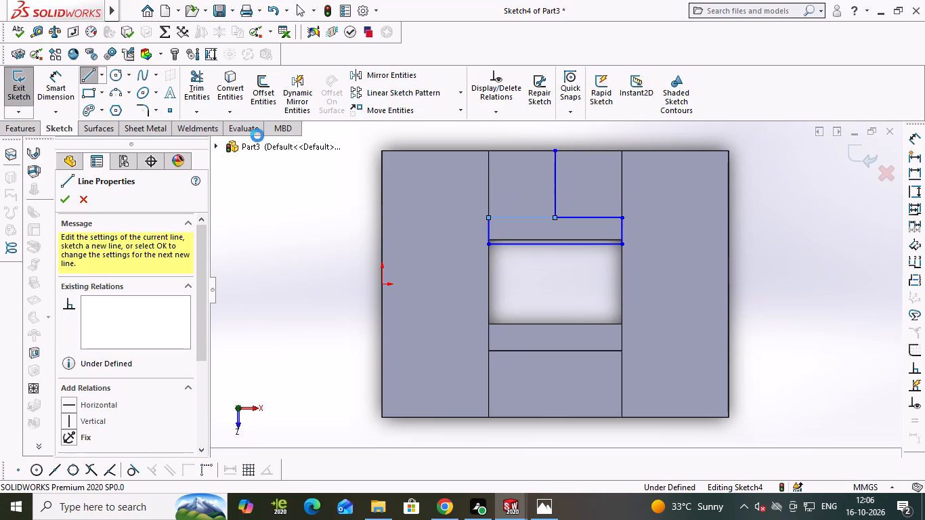
Boss-extrude both regions of the rectangle 60 mm blind, including the strip overhanging the opening, to form the second upright wall.
left_click(20, 126)
left_click(28, 79)
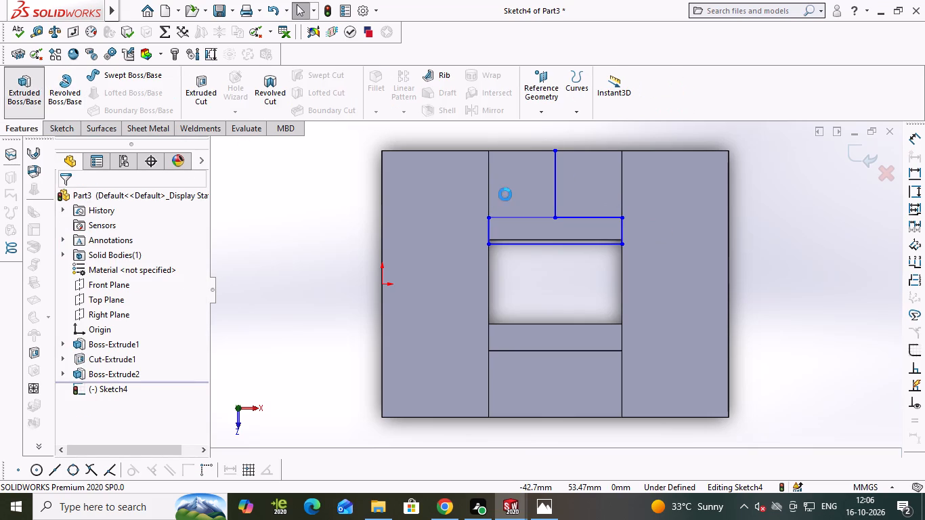
scroll(542, 240, "up", 1)
scroll(542, 240, "down", 1)
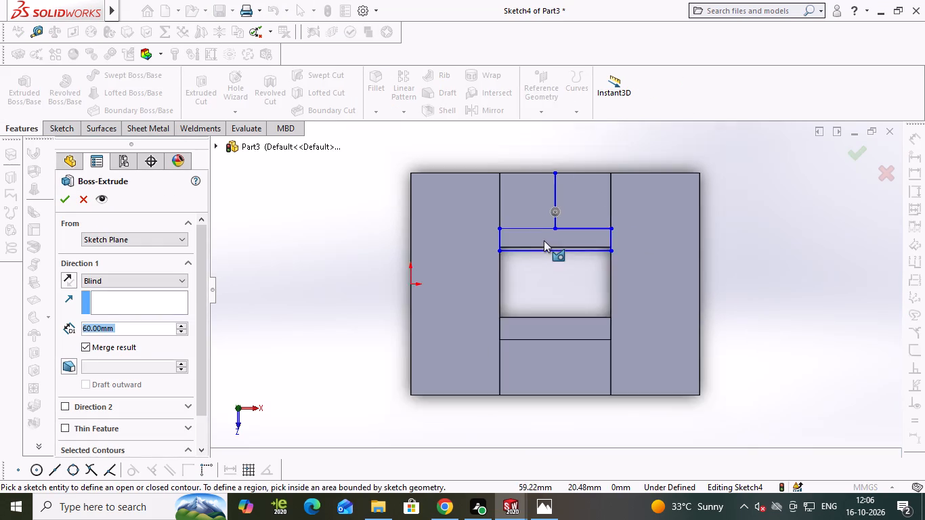
scroll(544, 240, "down", 1)
left_click(552, 257)
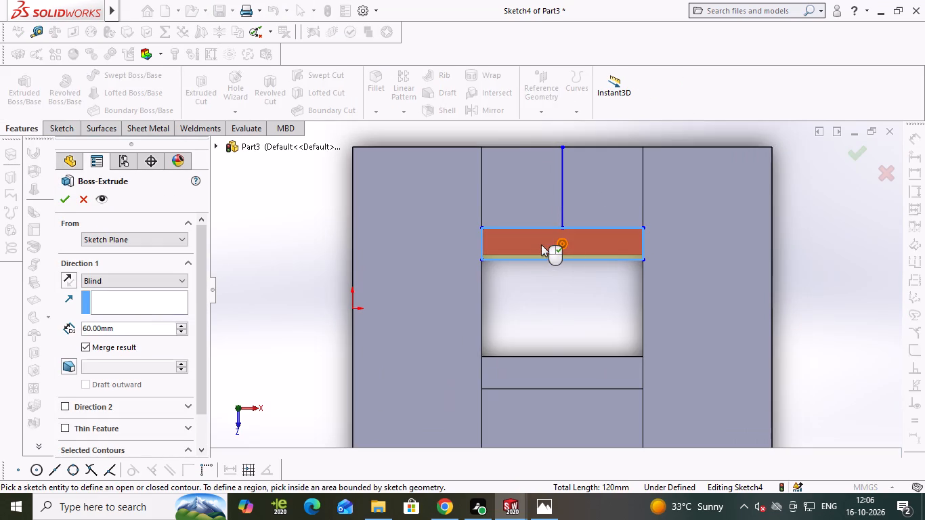
left_click(541, 244)
middle_click_drag(578, 268, 578, 226)
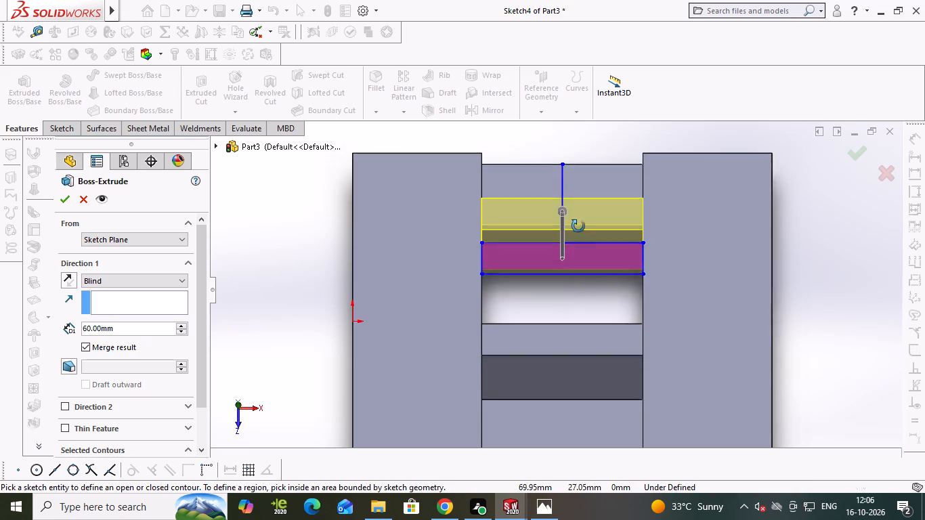
middle_click_drag(578, 226, 565, 236)
middle_click(558, 244)
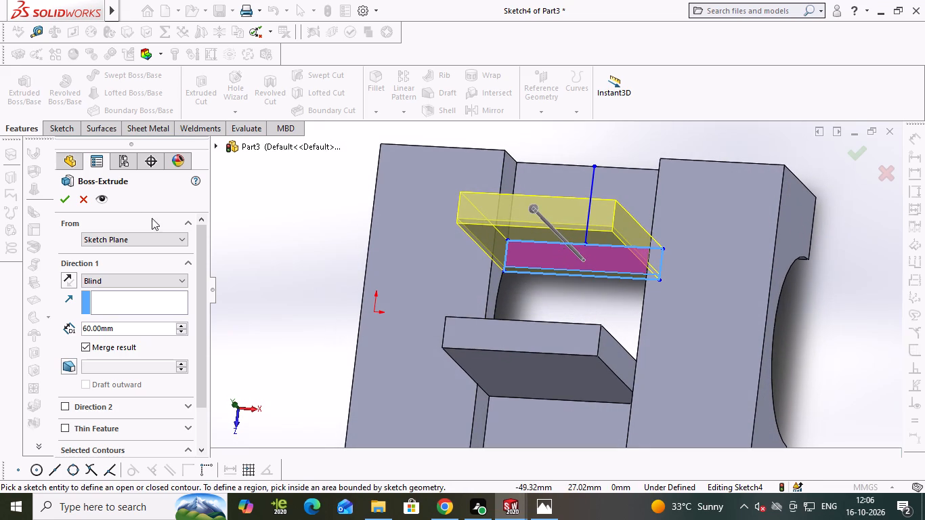
left_click(66, 198)
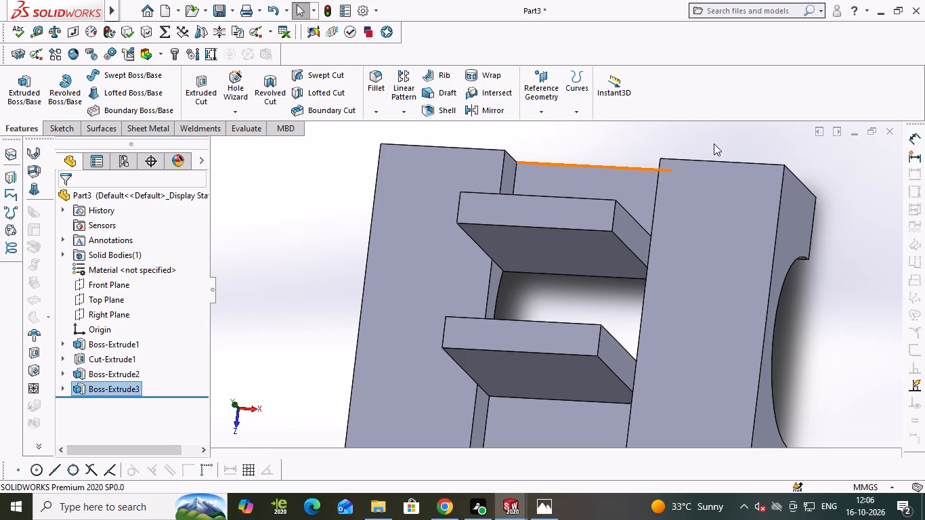
Start a sketch on the outer face of the first upright wall and check the hole's position in the reference drawing.
scroll(686, 150, "up", 1)
scroll(683, 164, "down", 1)
scroll(681, 168, "up", 1)
scroll(552, 200, "up", 2)
middle_click_drag(555, 207, 551, 207)
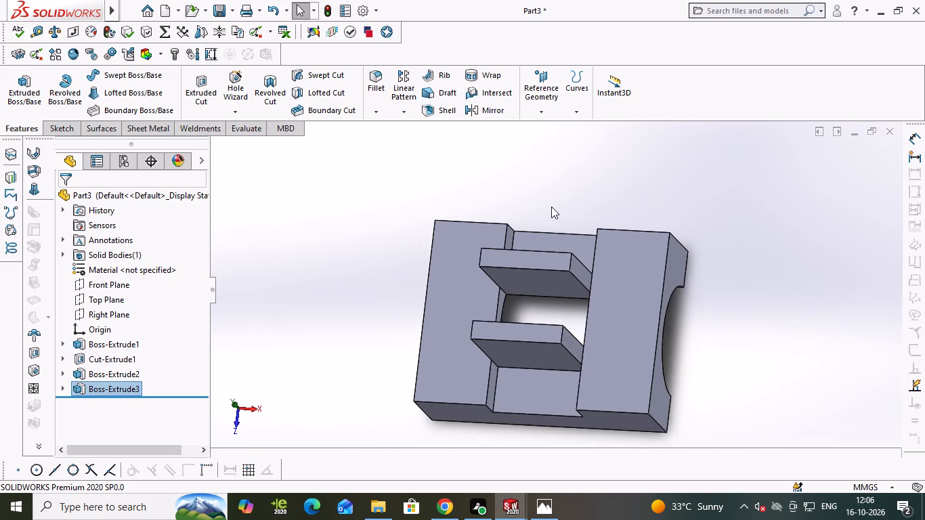
middle_click_drag(551, 207, 574, 177)
key("alt+Tab")
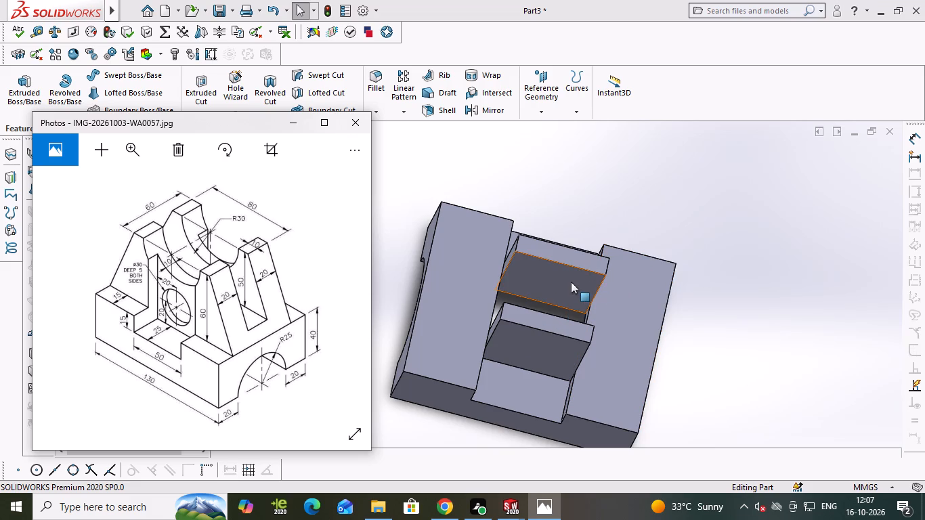
middle_click_drag(569, 275, 570, 211)
left_click(540, 303)
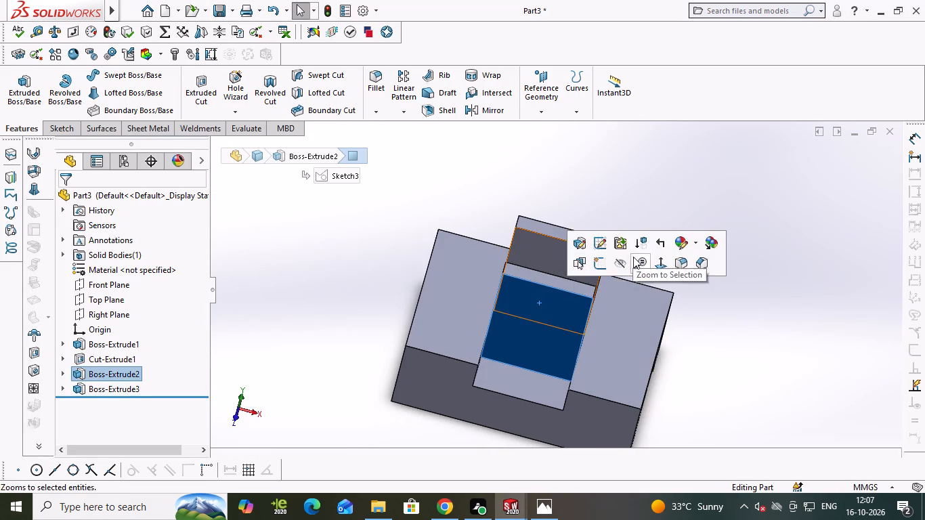
left_click(596, 265)
key("ctrl+8")
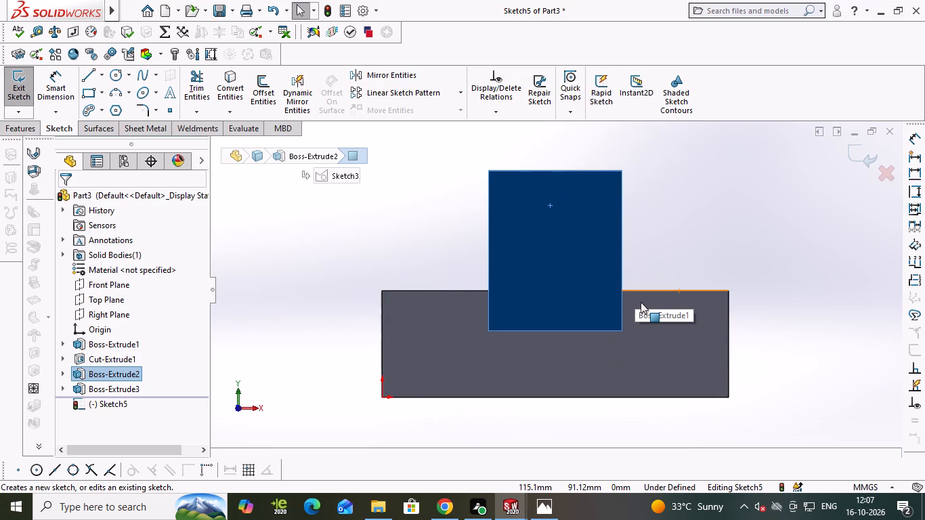
key("alt+Tab")
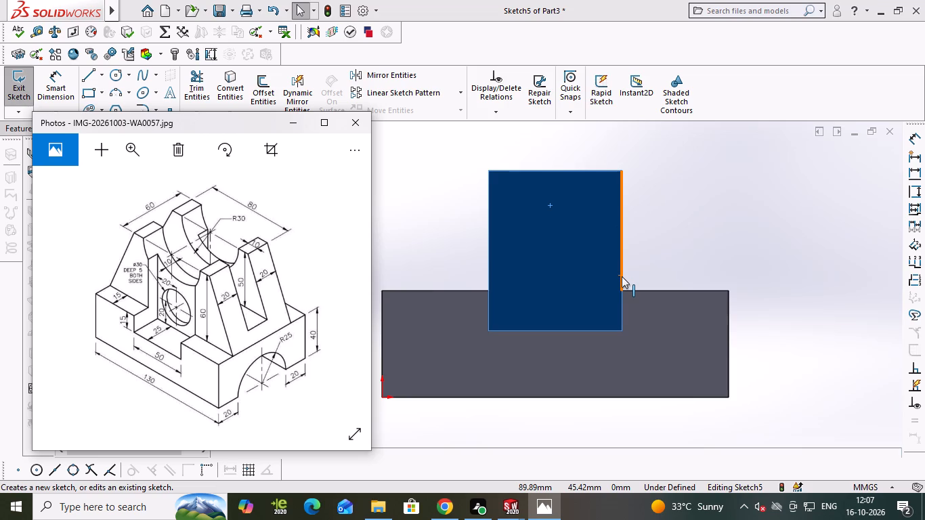
key("alt+Tab")
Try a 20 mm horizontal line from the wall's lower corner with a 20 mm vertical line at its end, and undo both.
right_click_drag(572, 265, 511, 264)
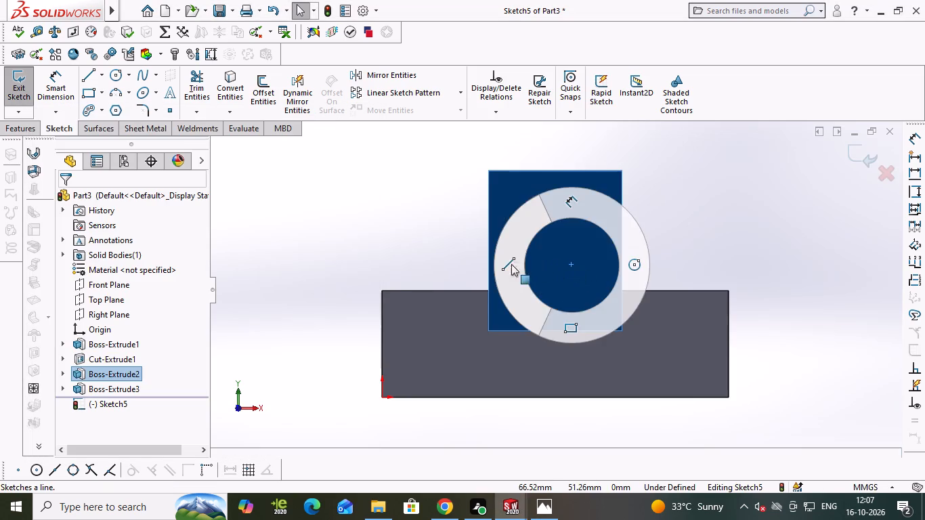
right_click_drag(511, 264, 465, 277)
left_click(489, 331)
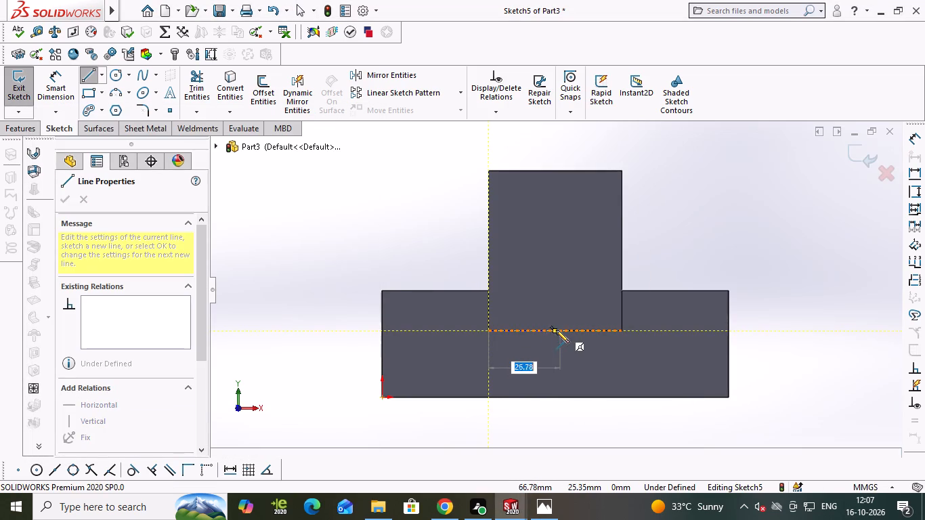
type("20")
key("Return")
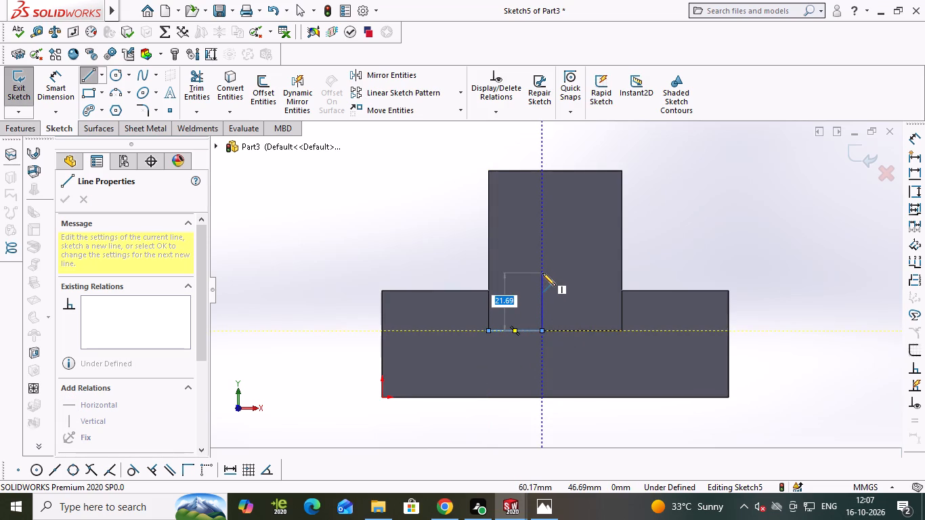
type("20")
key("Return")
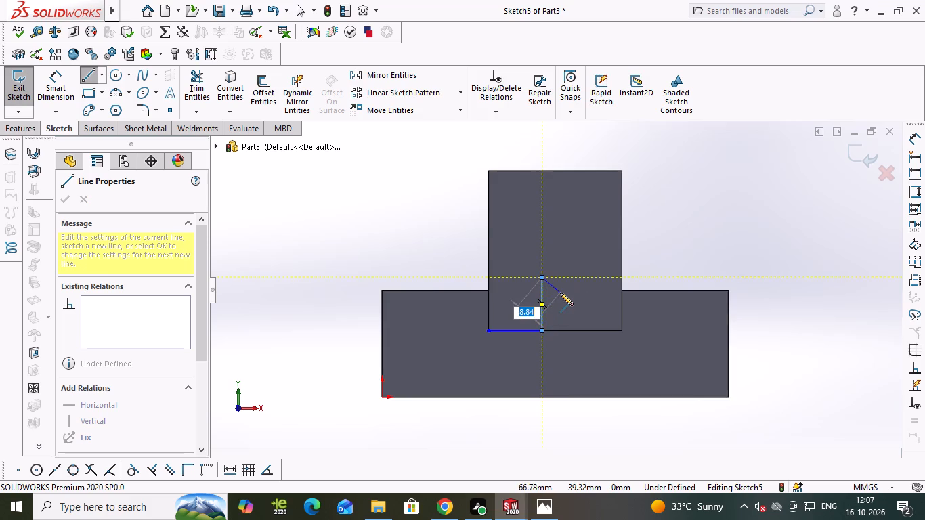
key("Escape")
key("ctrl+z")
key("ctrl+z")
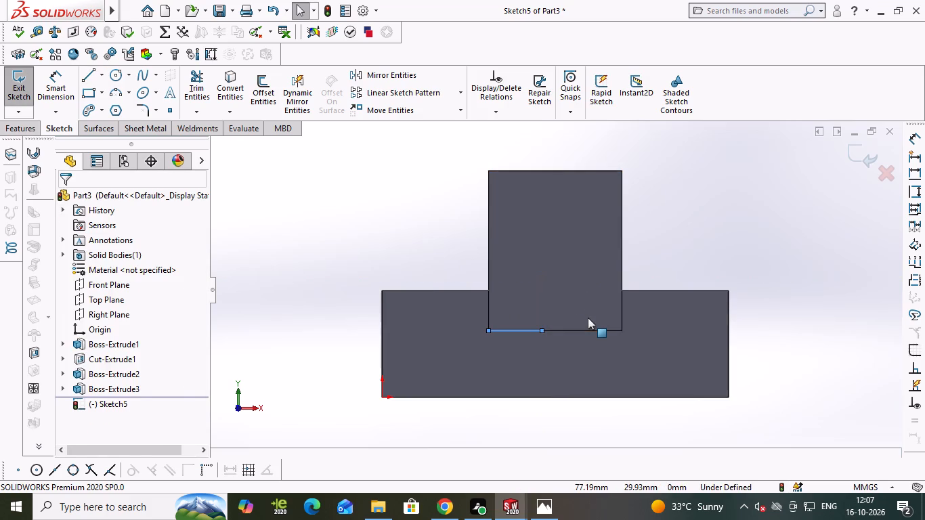
Draw a line from the wall's lower corner to its bottom edge midpoint and continue with a 25 mm vertical line upward.
right_click_drag(578, 295, 467, 331)
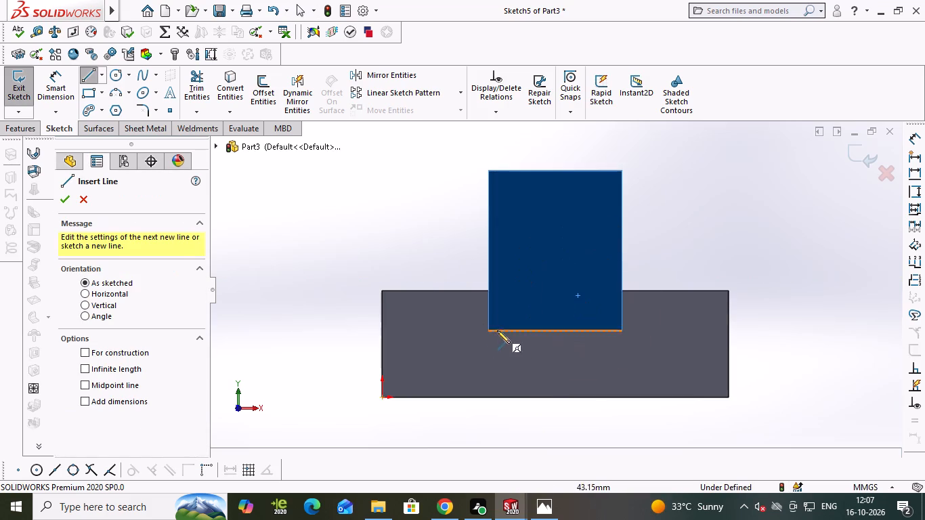
left_click(488, 330)
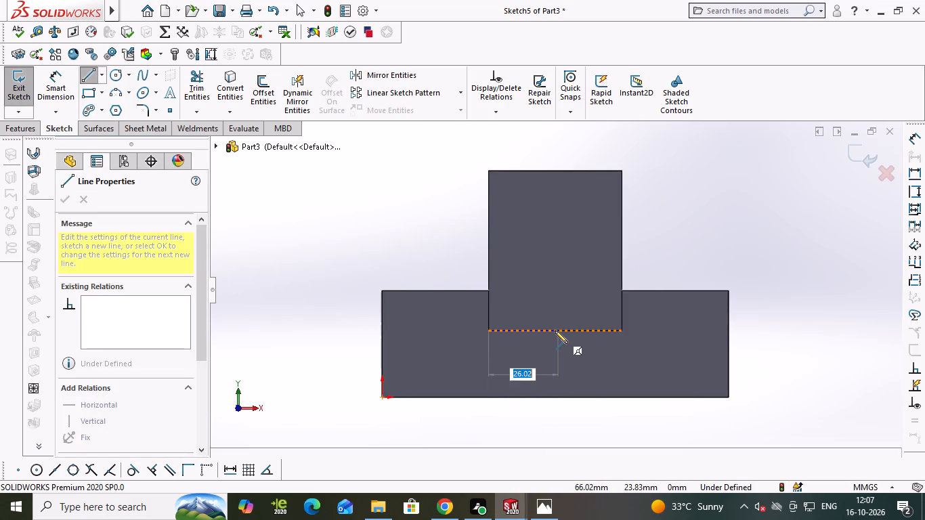
left_click(556, 330)
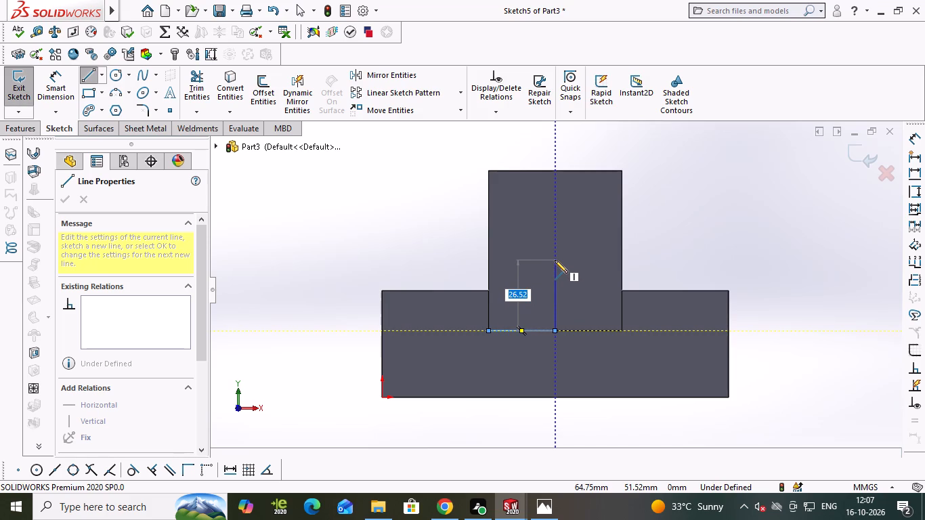
type("25")
key("Return")
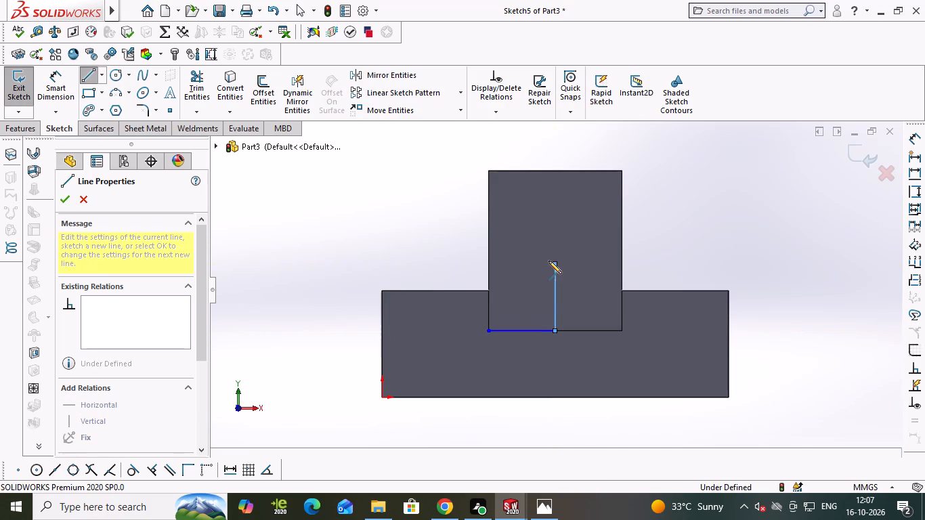
Check the hole size in the reference drawing and draw a 15 mm radius circle centred on the vertical line's upper end.
right_click_drag(525, 259, 620, 259)
key("alt+Tab")
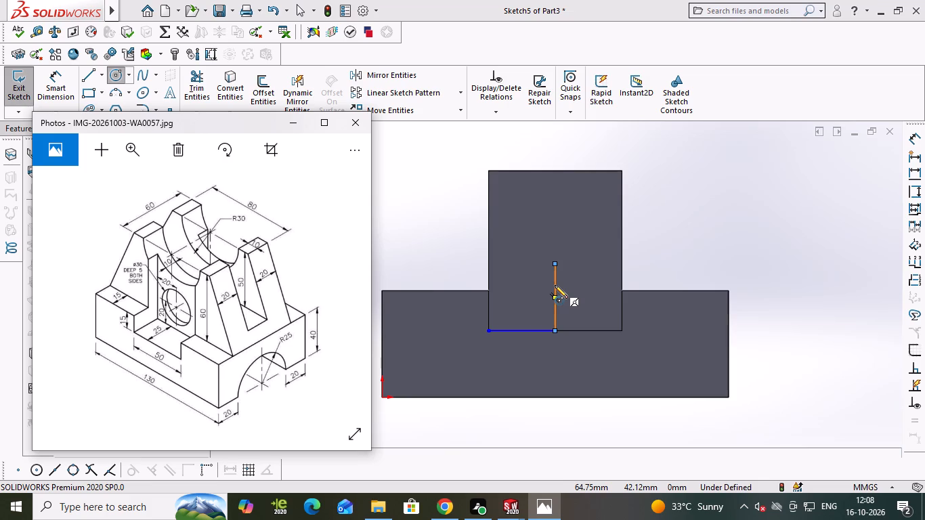
key("alt+Tab")
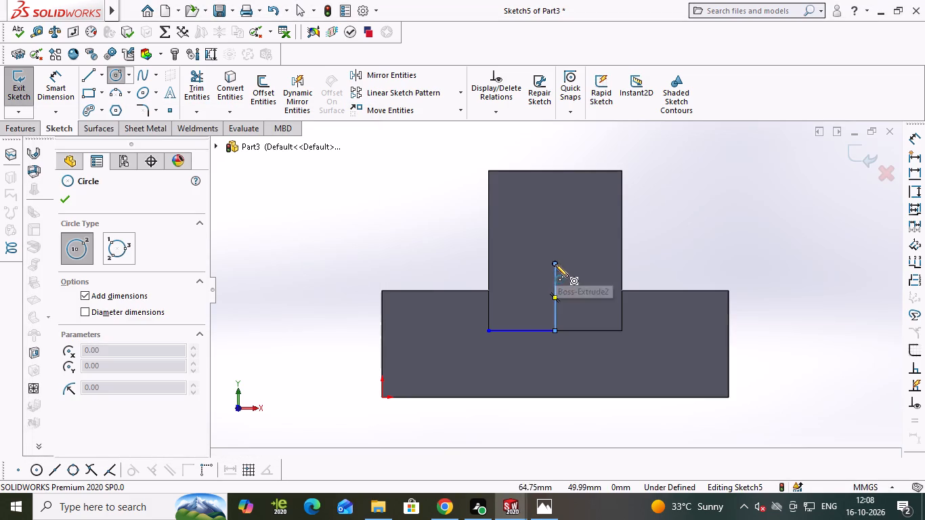
left_click(555, 264)
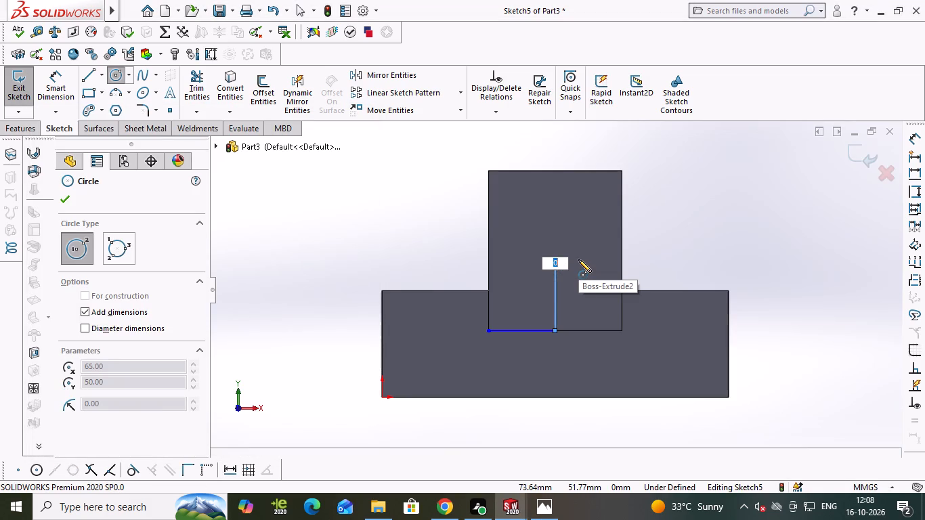
key("alt+Tab")
key("alt+Tab")
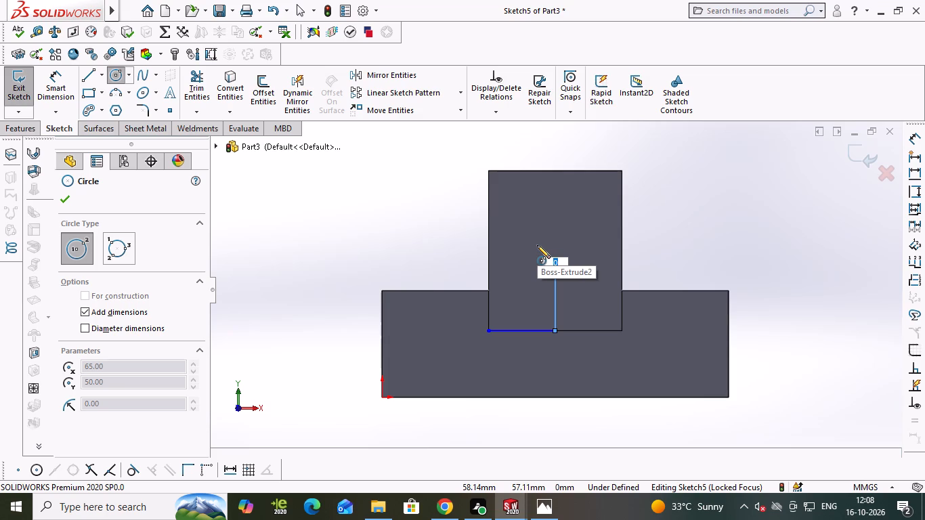
type("15")
key("Return")
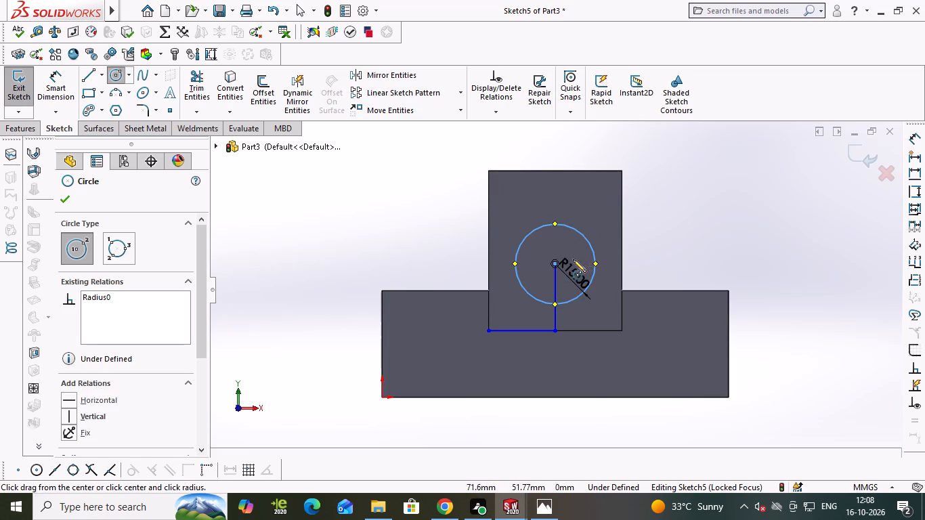
left_click(555, 283)
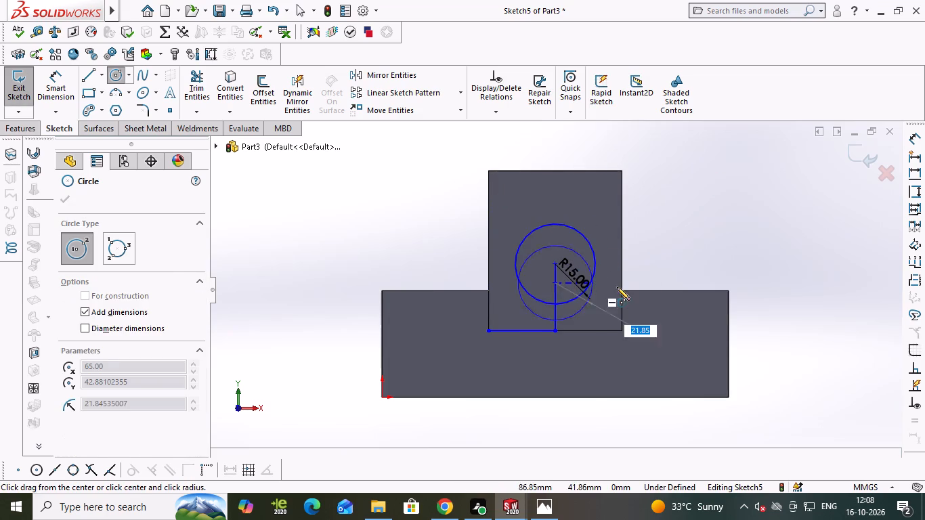
key("Escape")
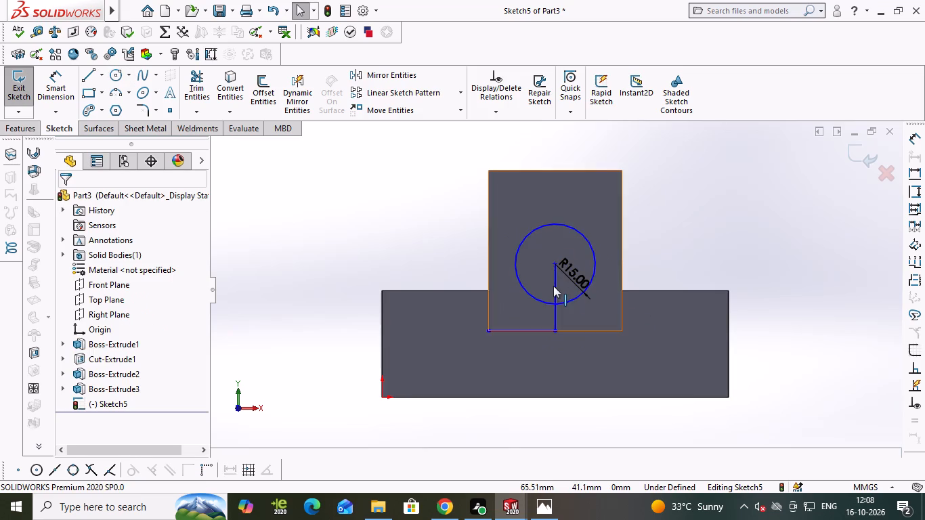
Delete the vertical and horizontal locating lines, keeping only the circle in the sketch.
left_click(553, 285)
key("Delete")
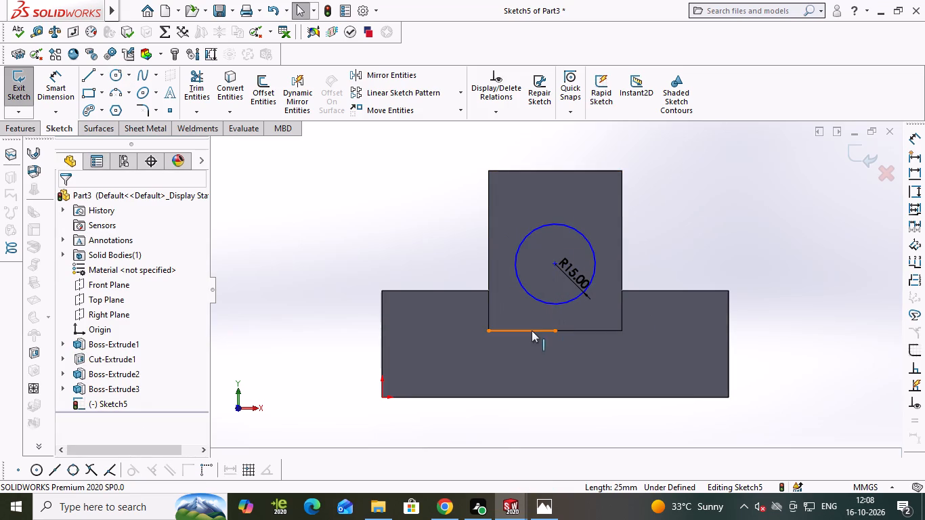
left_click(531, 330)
key("Delete")
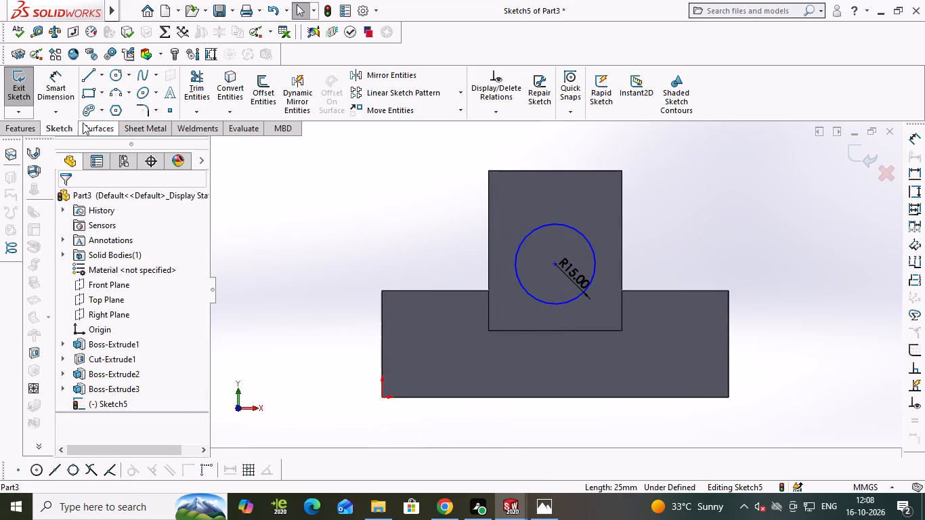
Cut-extrude the 15 mm radius circle 5 mm deep into the upright wall's outer face.
left_click(37, 124)
left_click(201, 81)
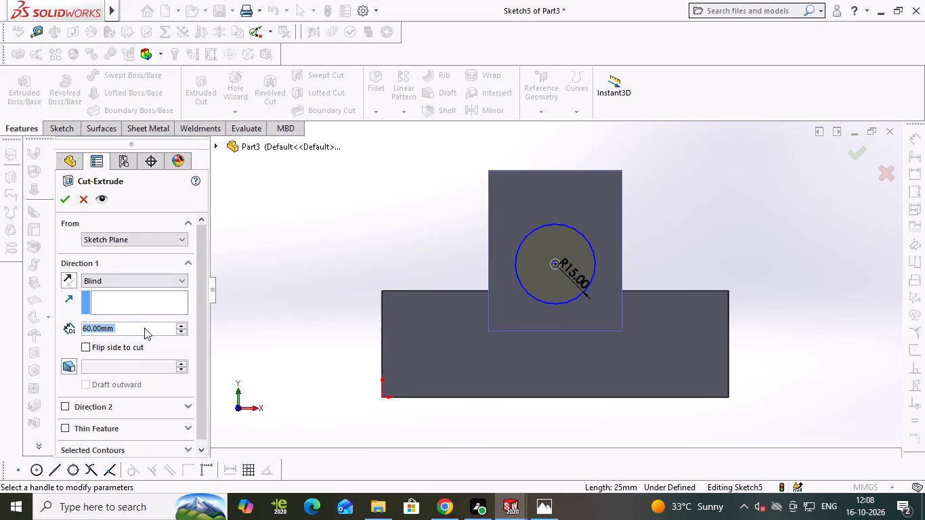
key("5")
key("Return")
key("Return")
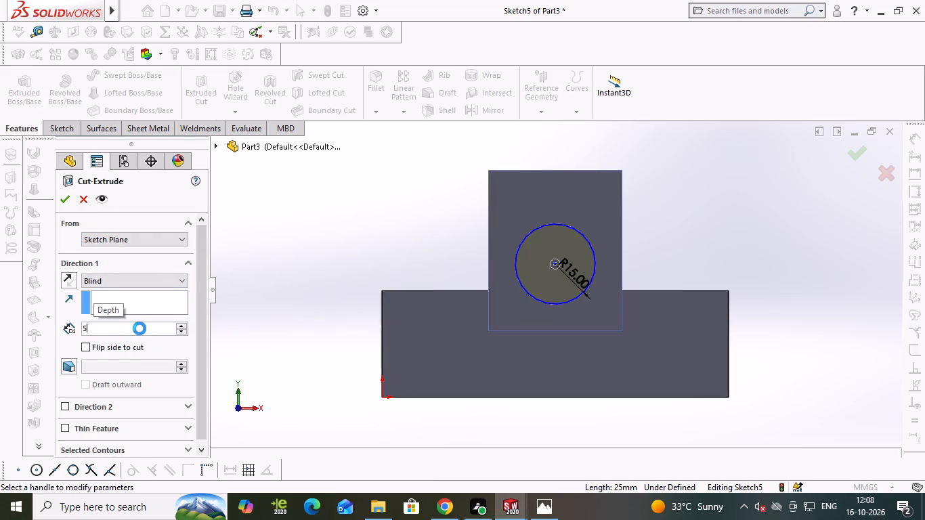
Start a sketch on the opposite upright wall's outer face and draw a 25 mm vertical line up from its bottom edge midpoint.
middle_click_drag(682, 213, 657, 226)
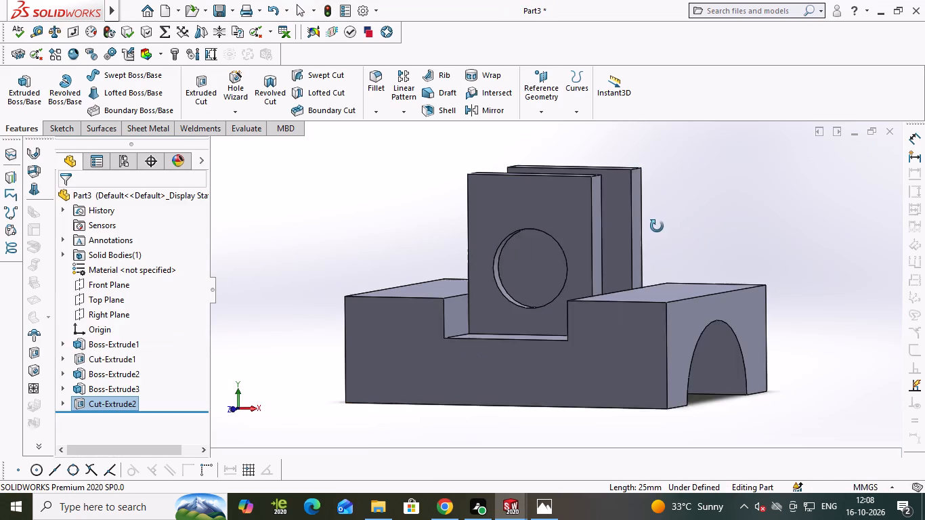
middle_click_drag(657, 226, 624, 248)
scroll(749, 219, "up", 1)
middle_click_drag(749, 219, 636, 251)
left_click(550, 251)
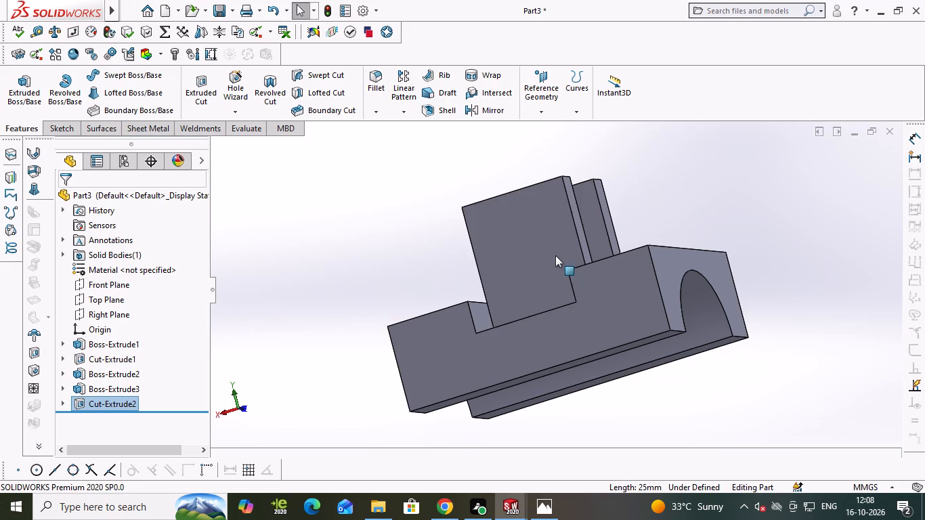
left_click(607, 215)
key("ctrl+8")
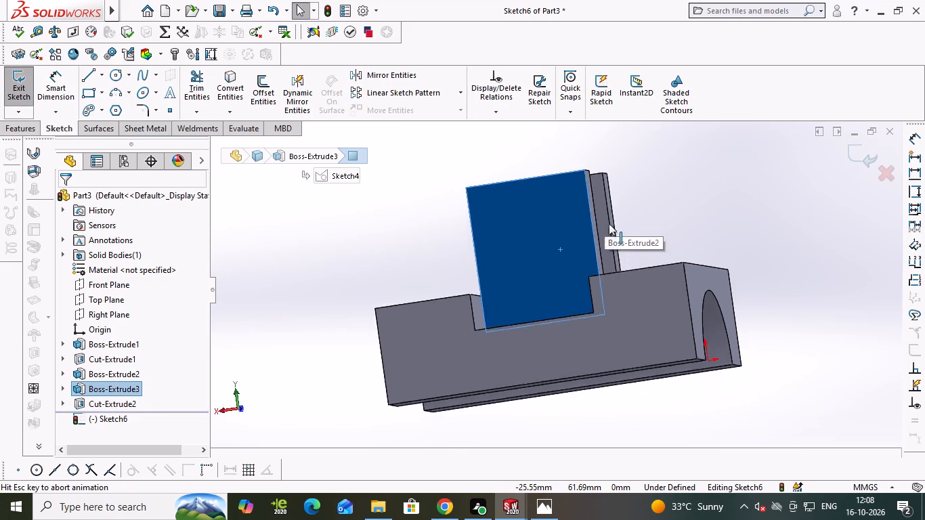
right_click_drag(634, 248, 482, 265)
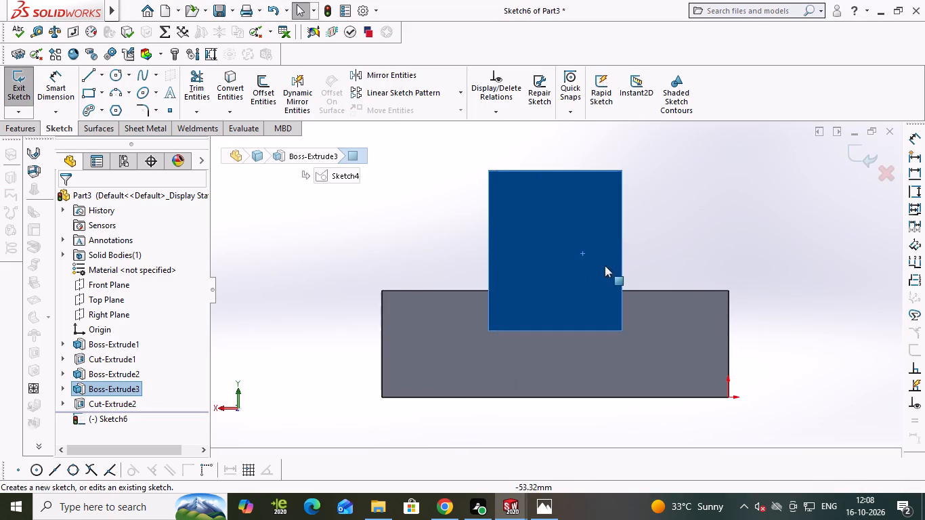
right_click_drag(616, 253, 477, 267)
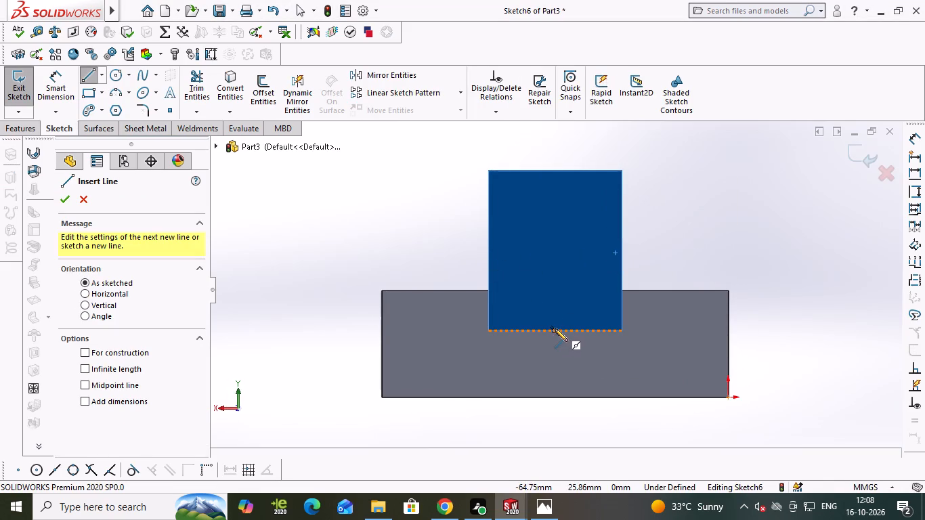
left_click(554, 328)
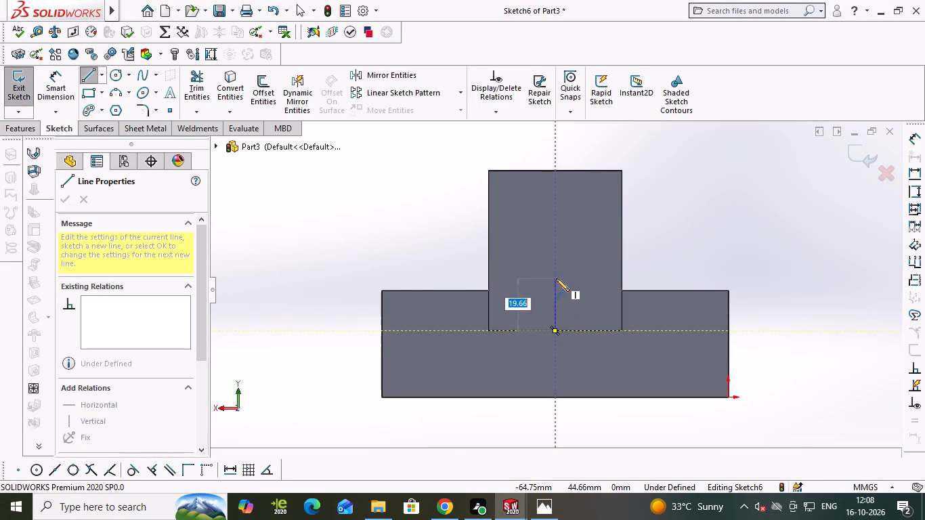
type("25")
key("Return")
Draw a 15 mm radius circle centred on the vertical line's upper end.
right_click_drag(528, 281, 612, 255)
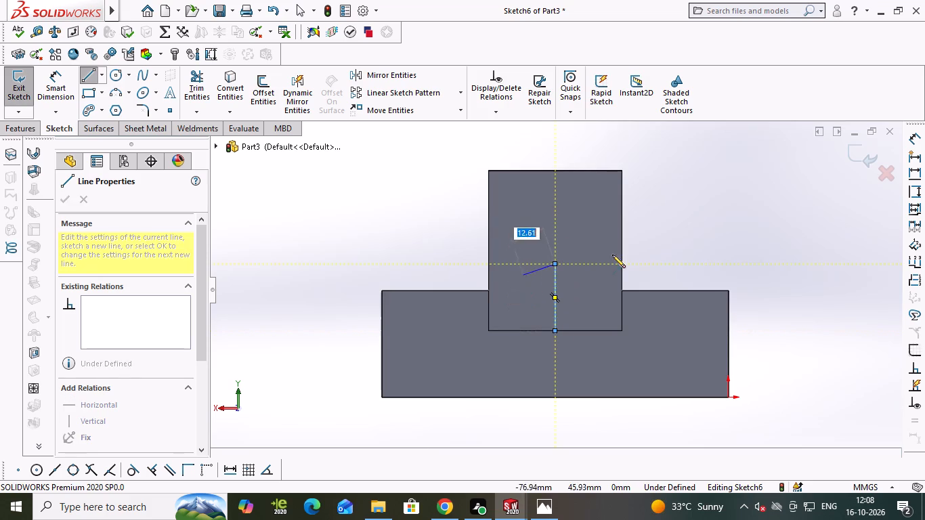
right_click_drag(612, 255, 673, 244)
left_click(552, 263)
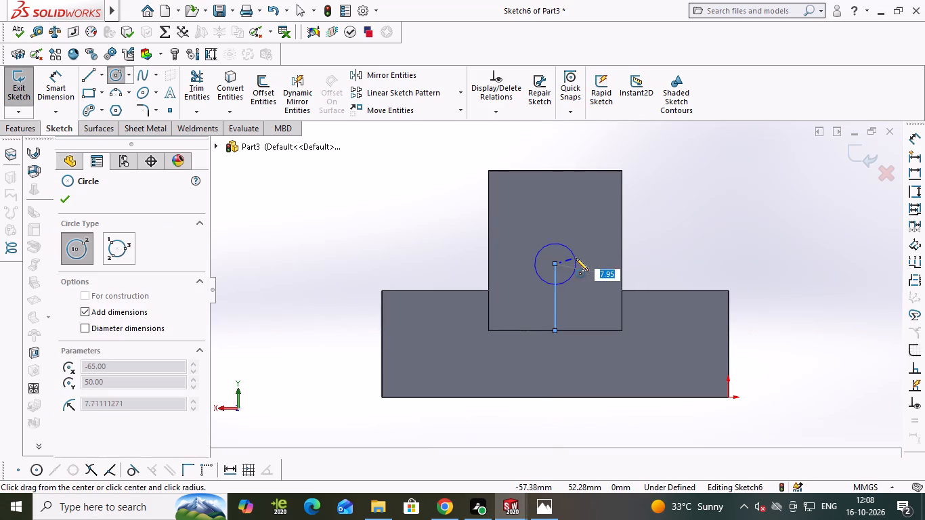
type("15")
key("Return")
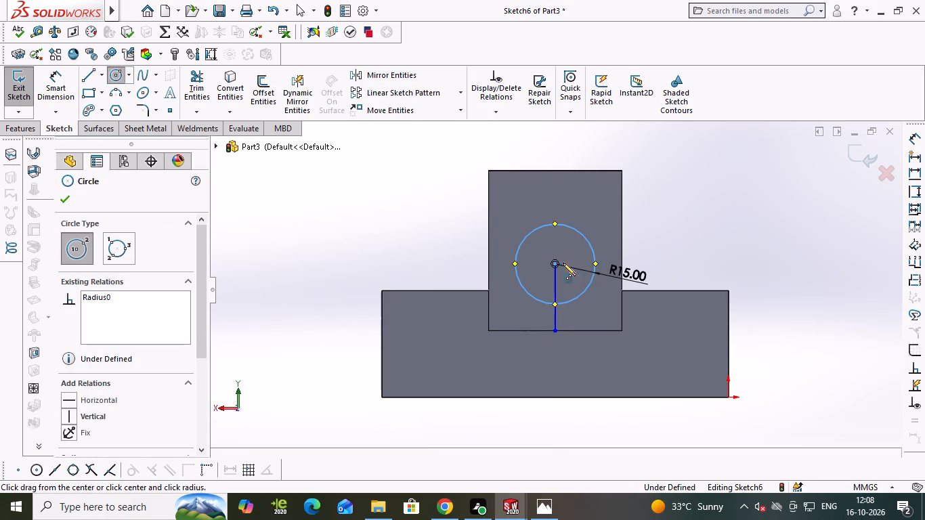
key("Escape")
Cut-extrude the circular region 5 mm deep into this wall's outer face.
left_click(18, 131)
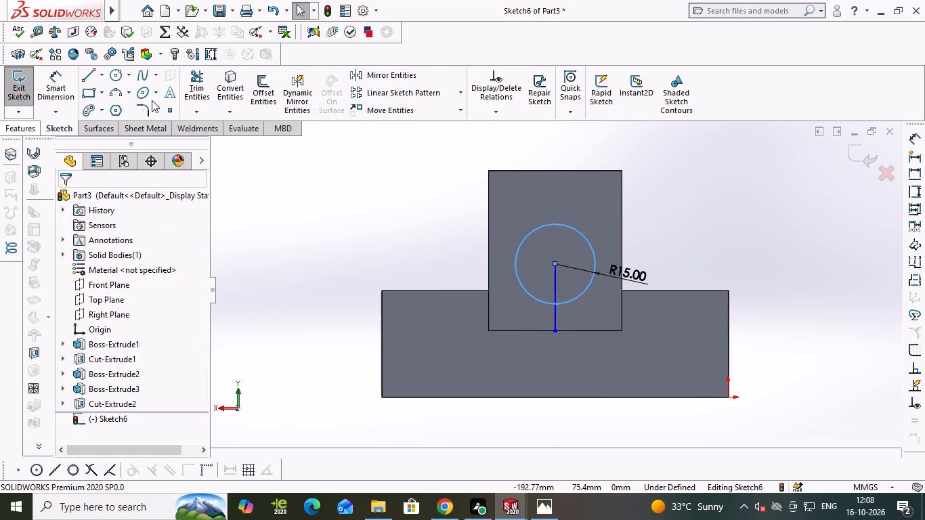
left_click(206, 80)
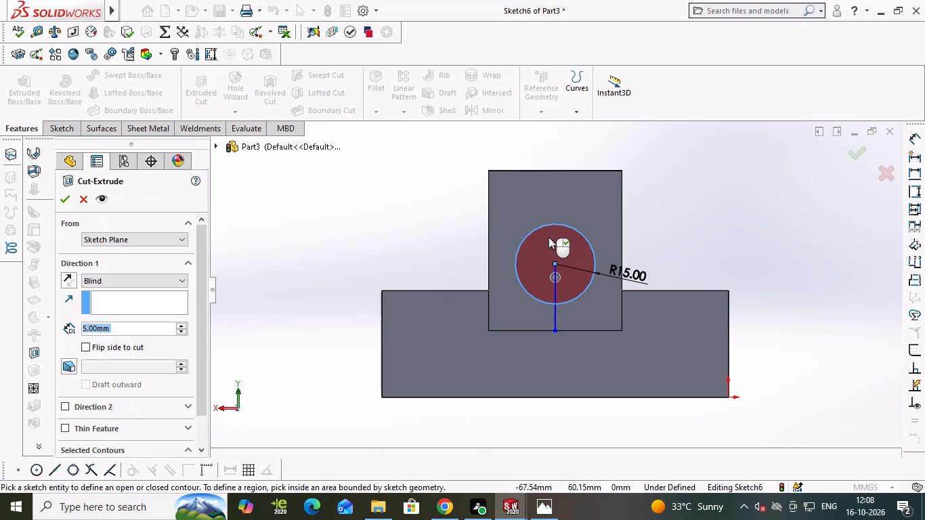
left_click(548, 237)
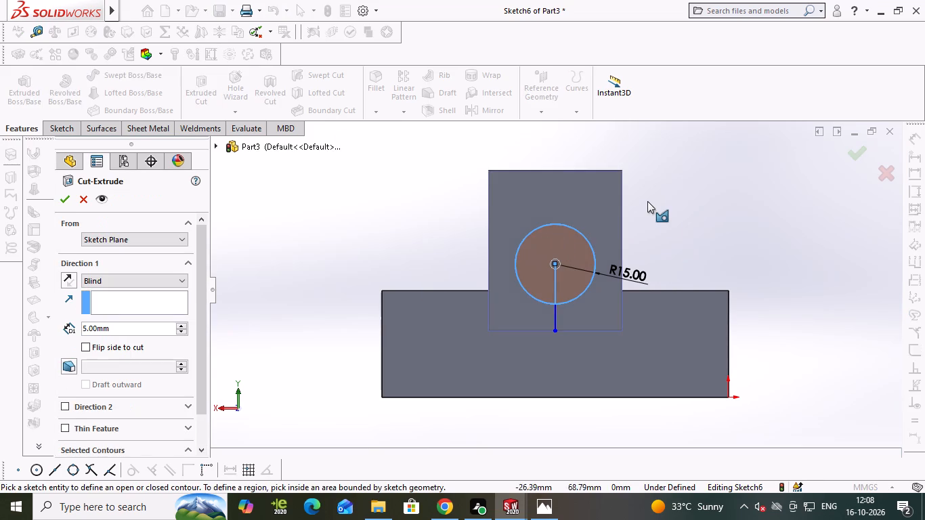
key("Return")
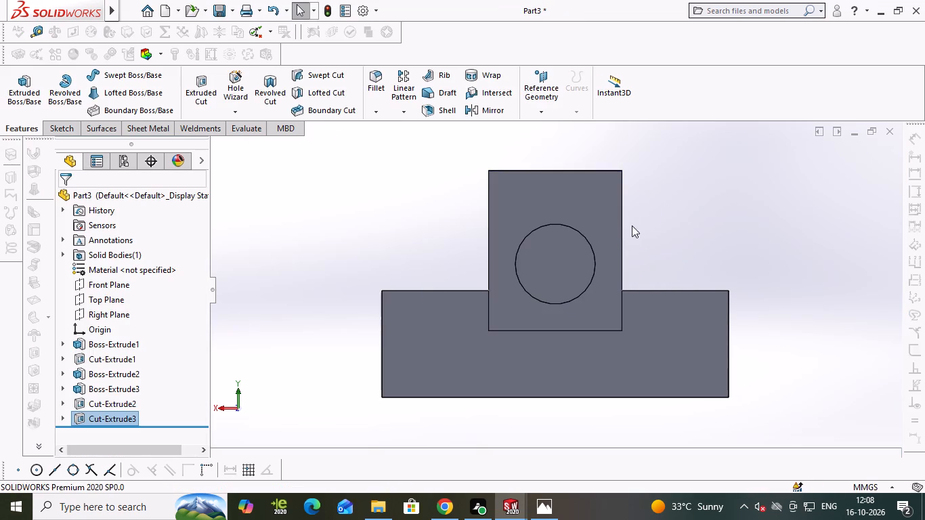
Inspect the two recessed walls from several angles and compare them with the reference drawing for the remaining features.
middle_click_drag(607, 221, 657, 229)
middle_click_drag(584, 216, 636, 236)
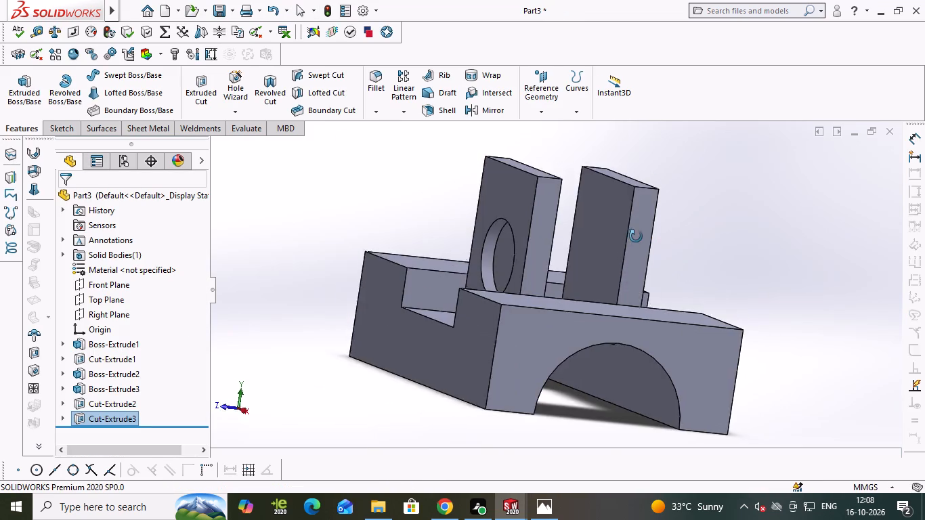
middle_click_drag(636, 236, 609, 248)
key("alt+Tab")
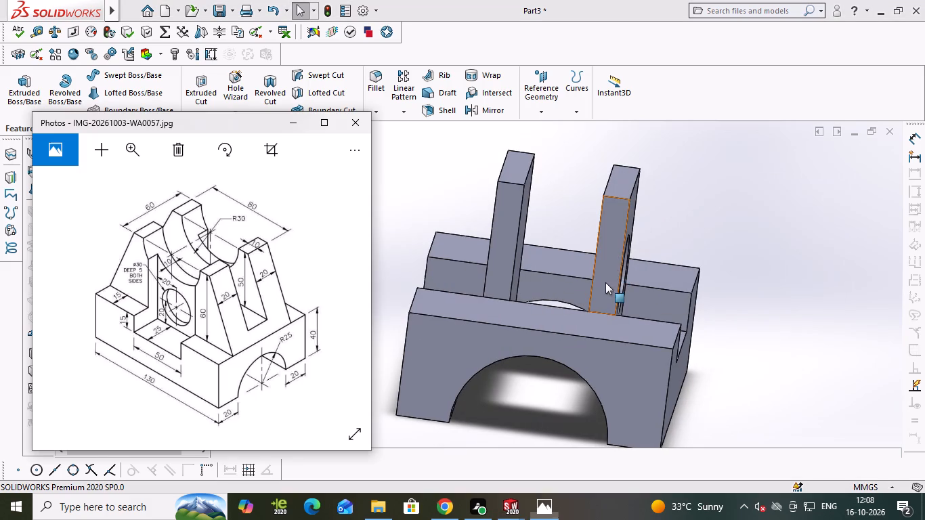
middle_click_drag(490, 225, 490, 223)
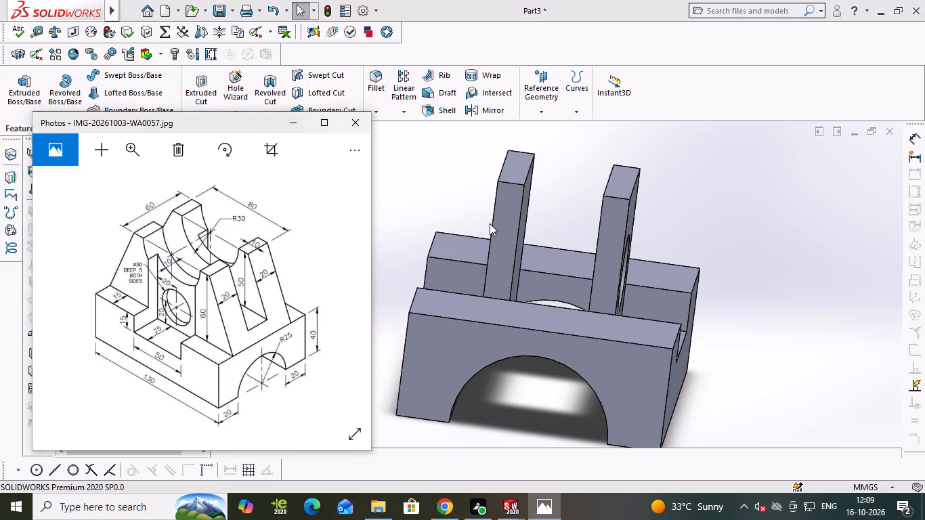
middle_click_drag(490, 223, 574, 251)
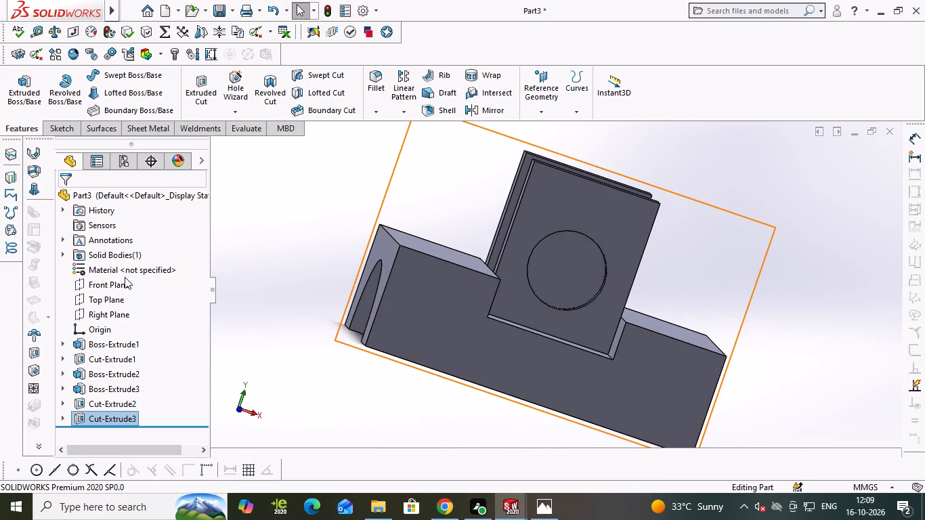
middle_click_drag(529, 180, 513, 230)
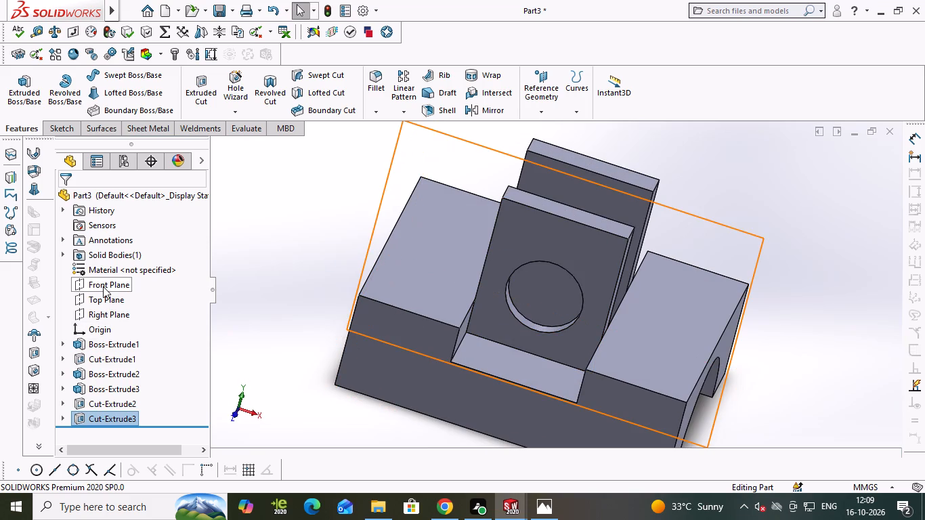
key("alt+Tab")
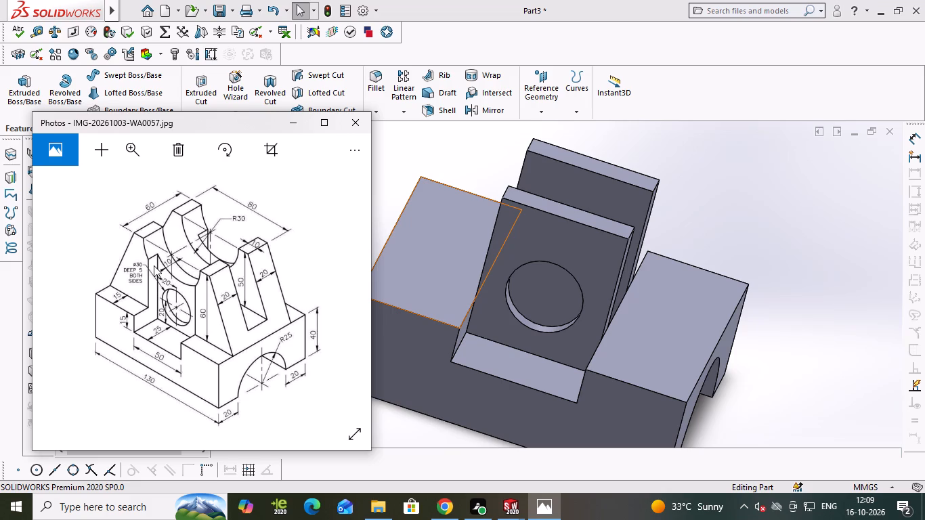
key("alt+Tab")
Set up a reference plane offset 10 mm from the Front Plane, checking the dimensions in the reference drawing.
left_click(532, 115)
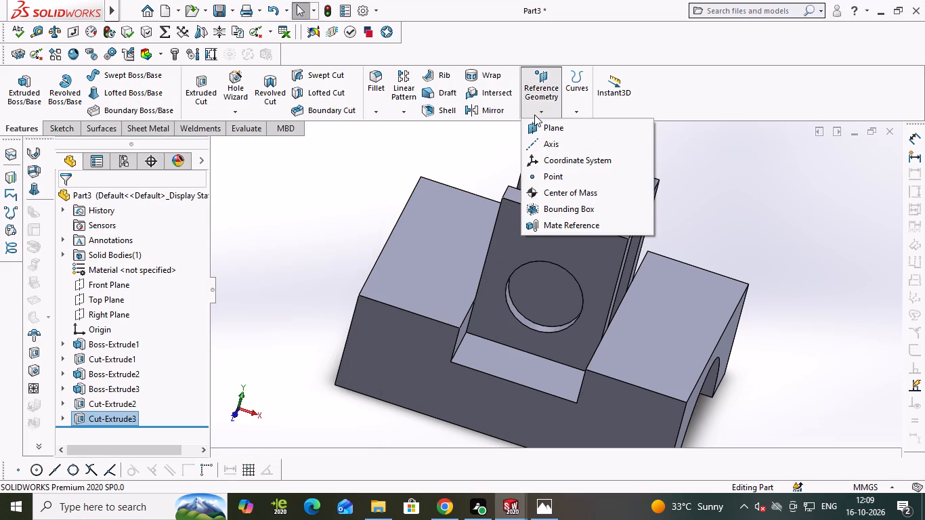
left_click(549, 129)
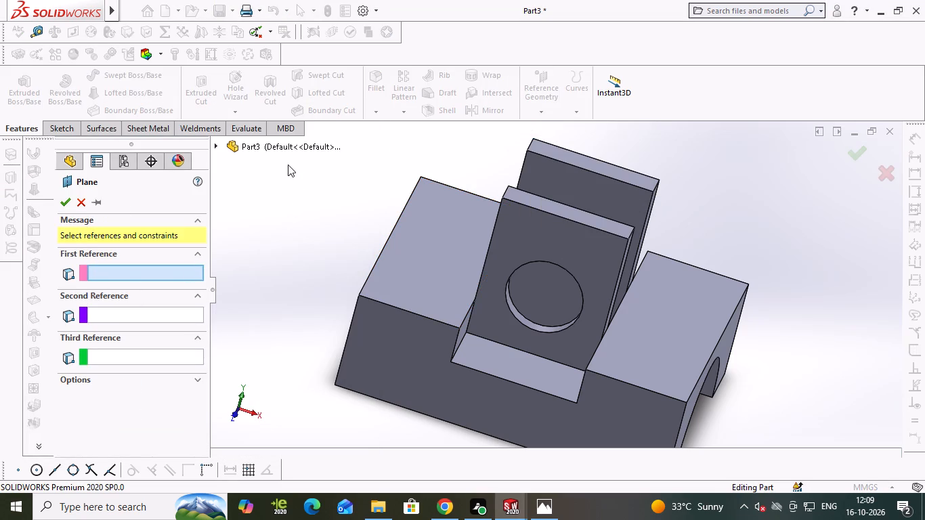
left_click(217, 146)
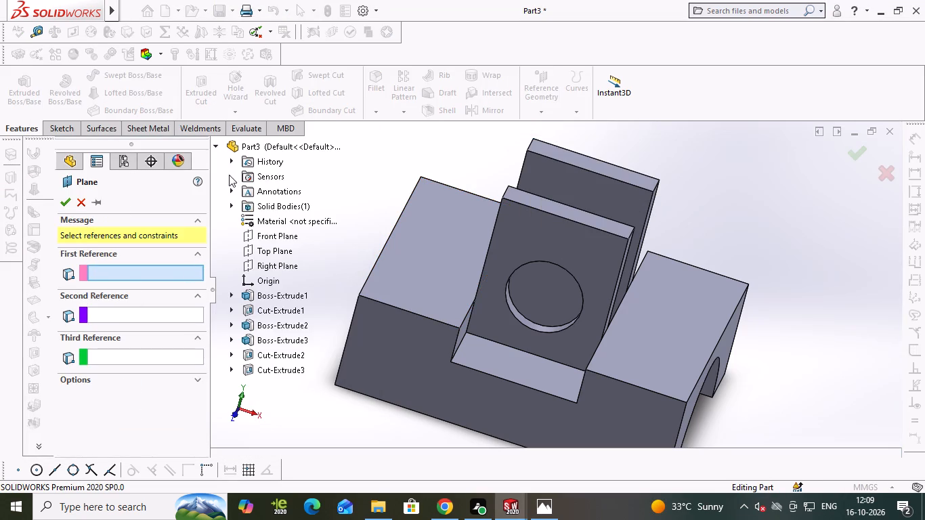
left_click(263, 237)
key("alt+Tab")
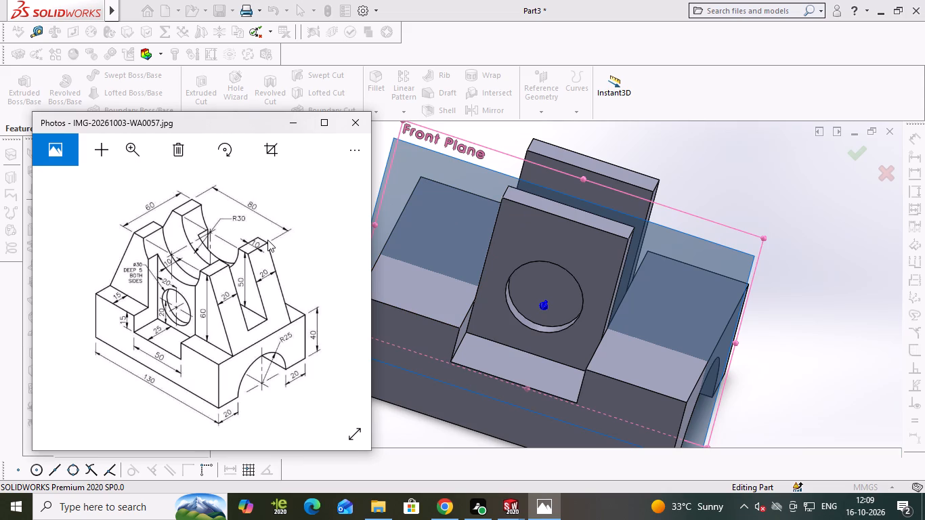
key("Tab")
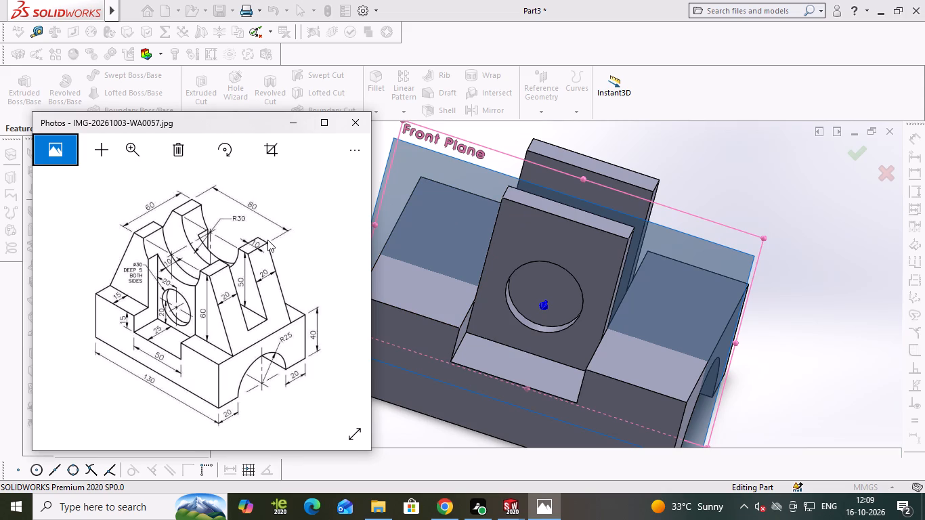
key("alt+Tab")
double_click(117, 370)
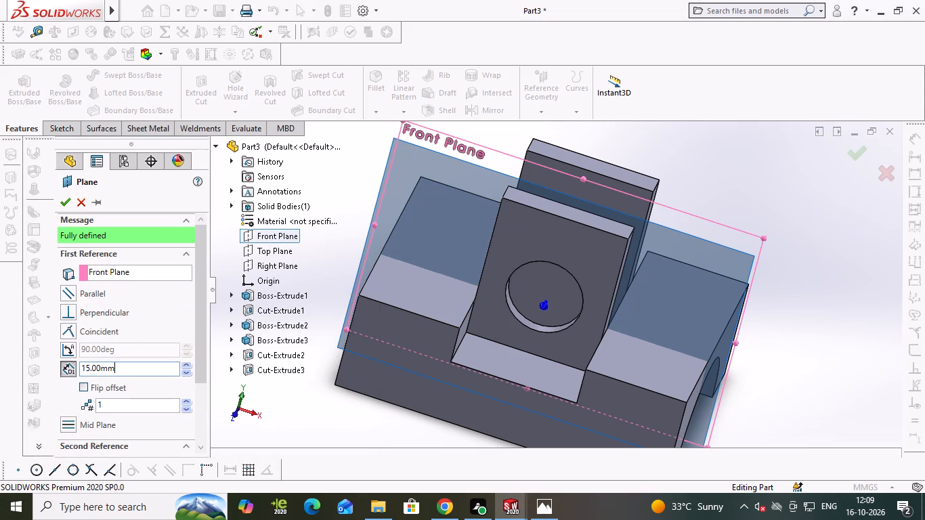
key("1")
key("0")
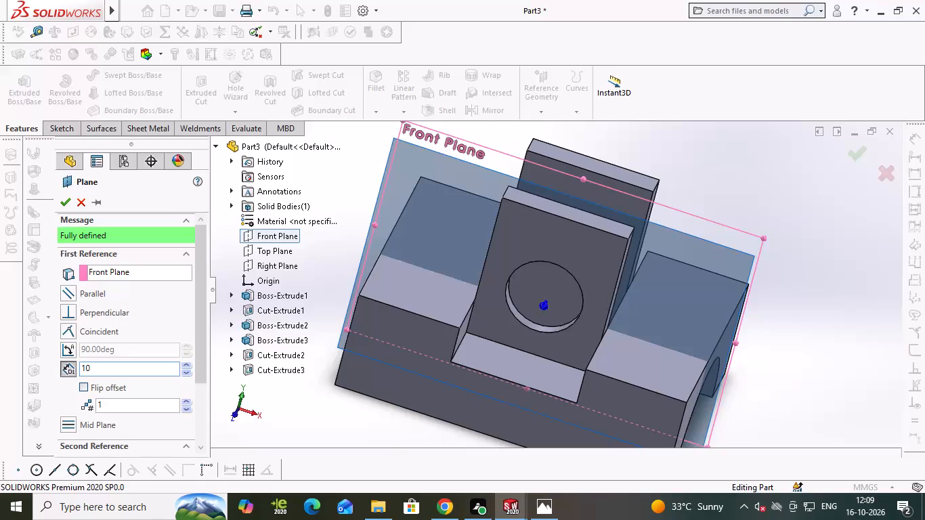
key("Return")
Compare the offset plane preview with the reference drawing and create the plane 10 mm from the Front Plane.
middle_click_drag(808, 148, 783, 180)
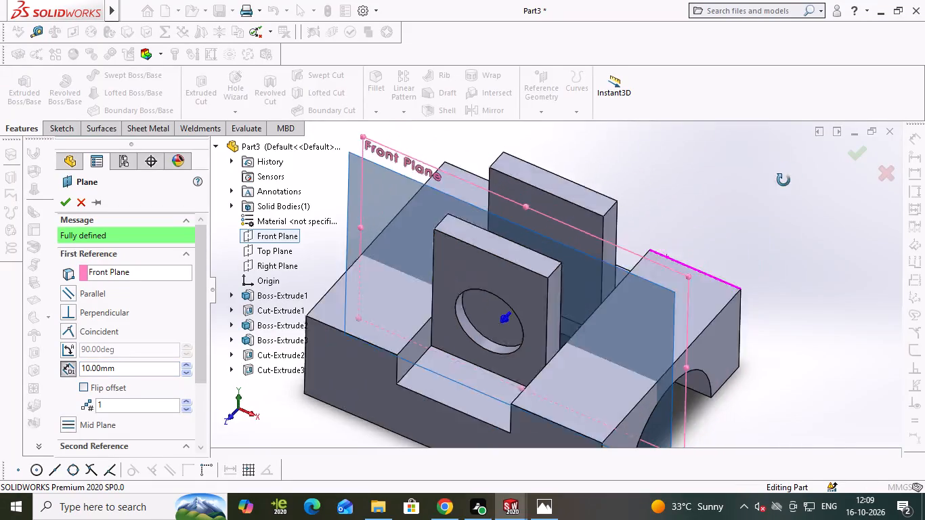
middle_click_drag(783, 180, 767, 202)
middle_click_drag(708, 212, 733, 244)
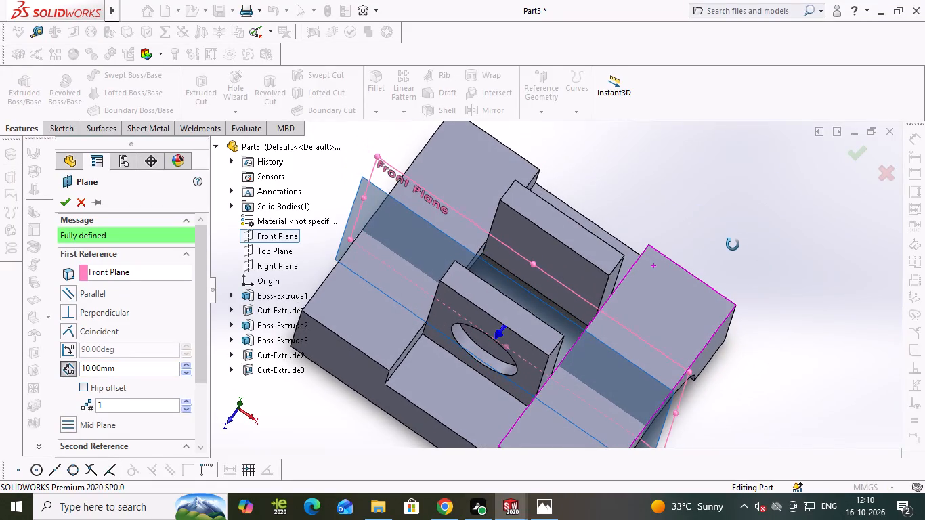
middle_click_drag(733, 244, 733, 209)
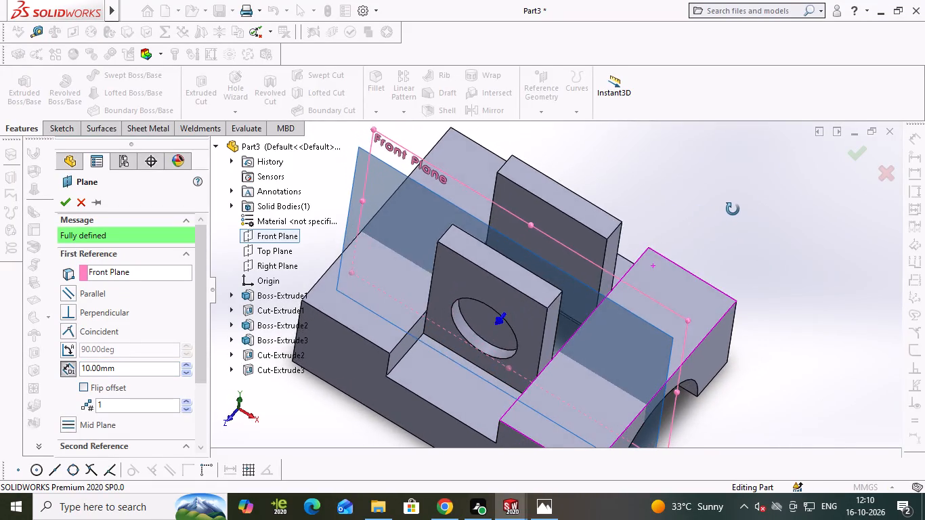
middle_click_drag(733, 209, 734, 202)
key("alt+Tab")
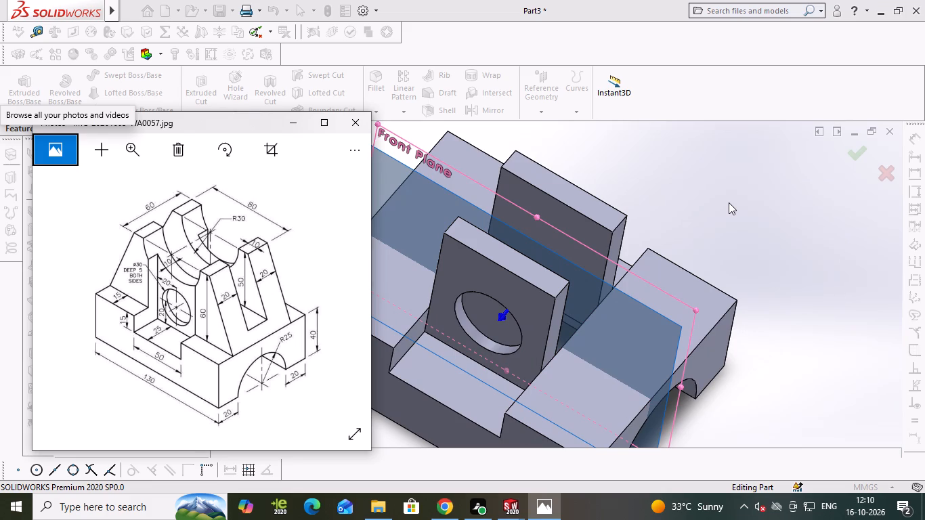
middle_click_drag(748, 209, 748, 210)
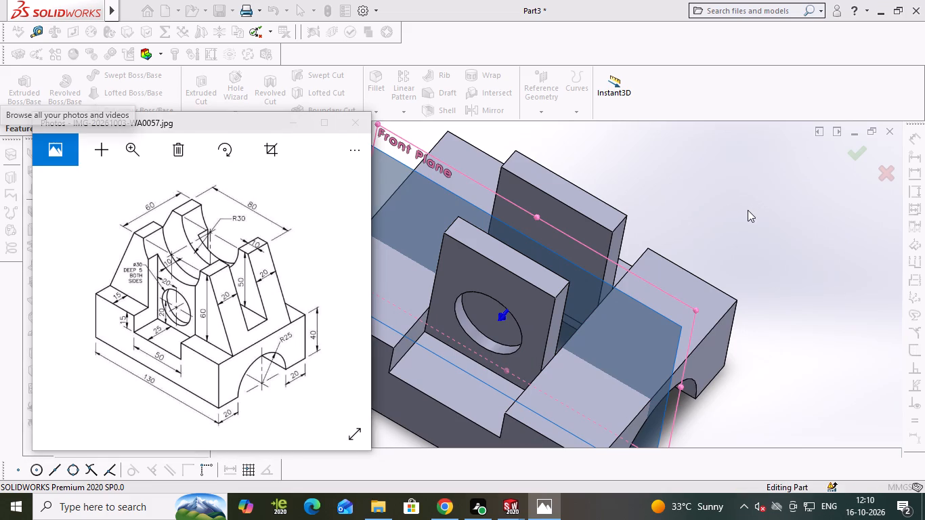
middle_click_drag(748, 210, 731, 277)
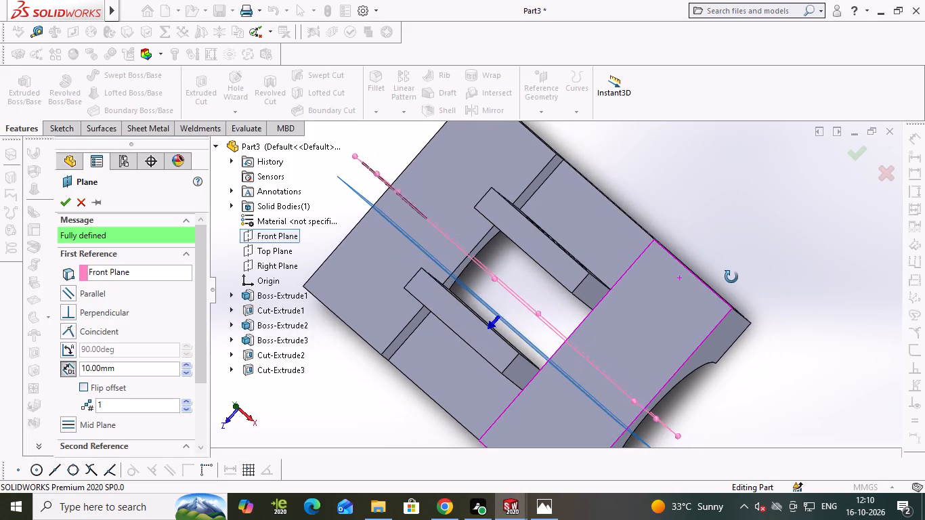
middle_click_drag(731, 277, 741, 258)
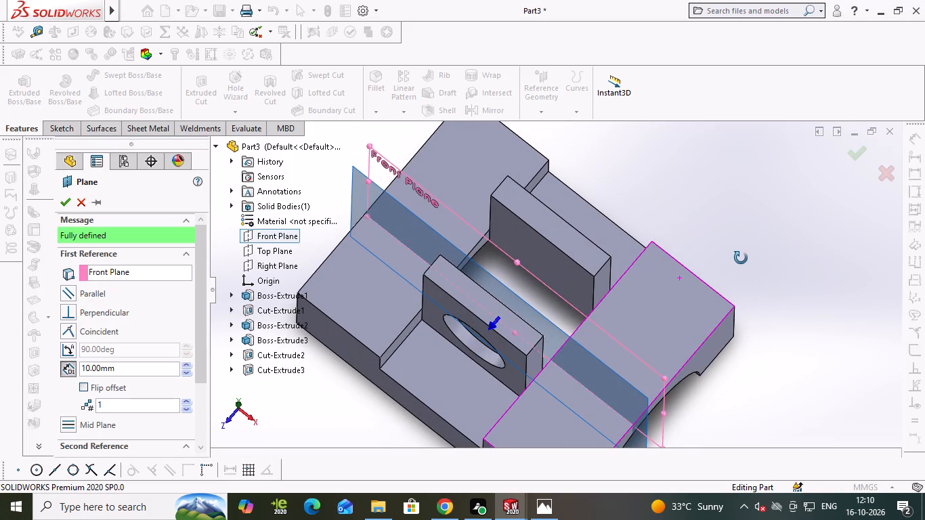
middle_click_drag(741, 258, 752, 226)
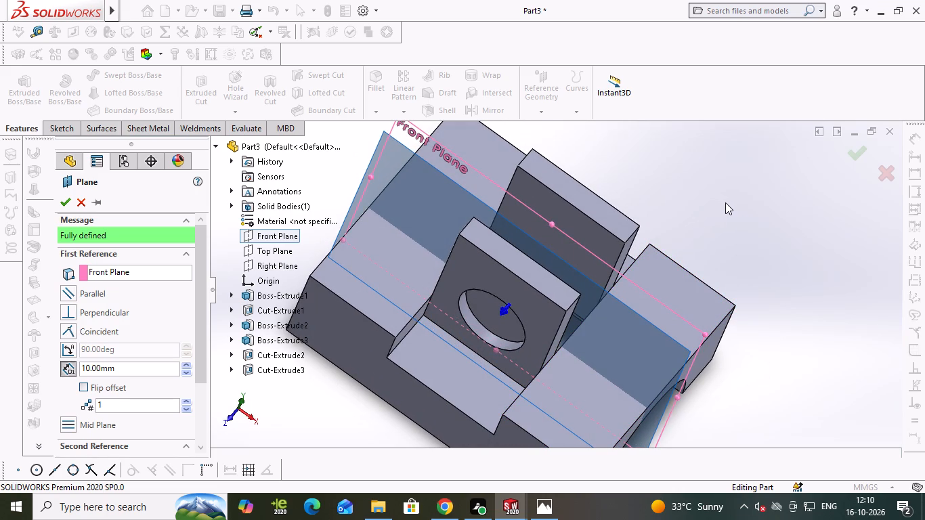
key("alt+Tab")
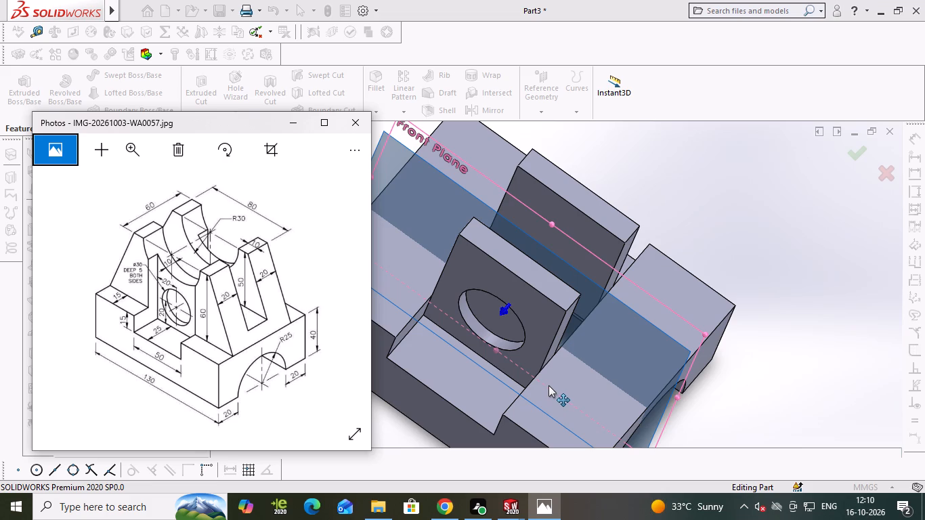
key("alt+Tab")
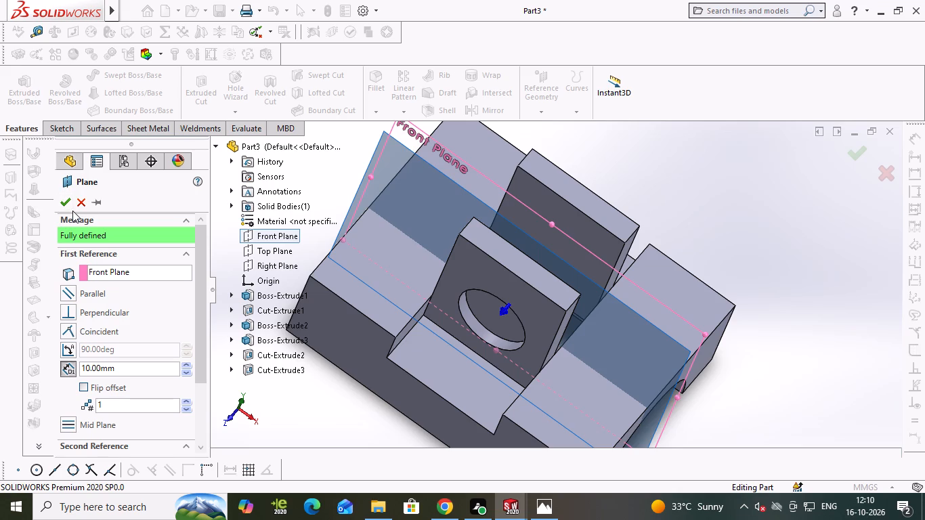
left_click(58, 205)
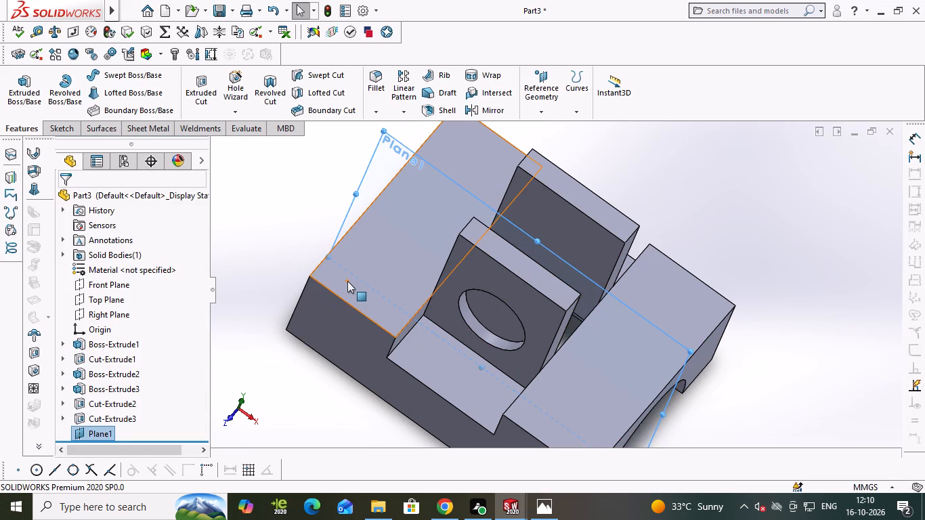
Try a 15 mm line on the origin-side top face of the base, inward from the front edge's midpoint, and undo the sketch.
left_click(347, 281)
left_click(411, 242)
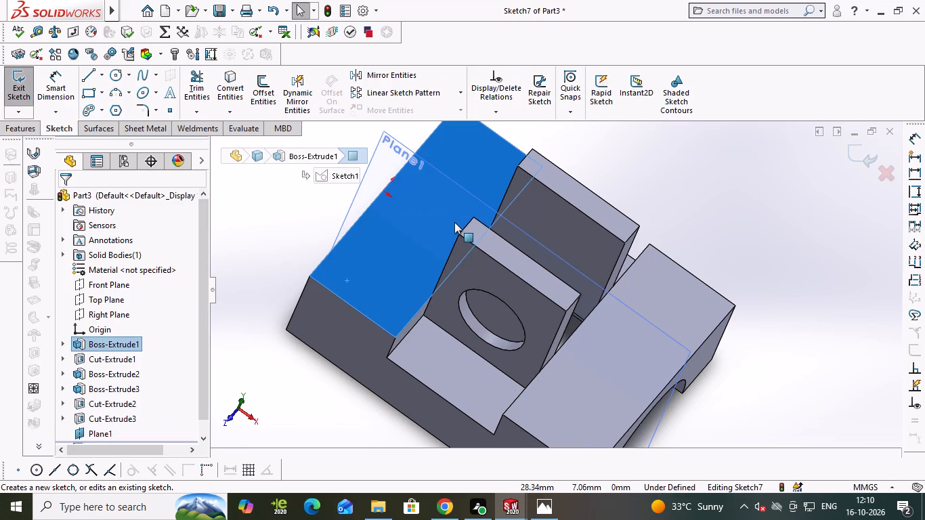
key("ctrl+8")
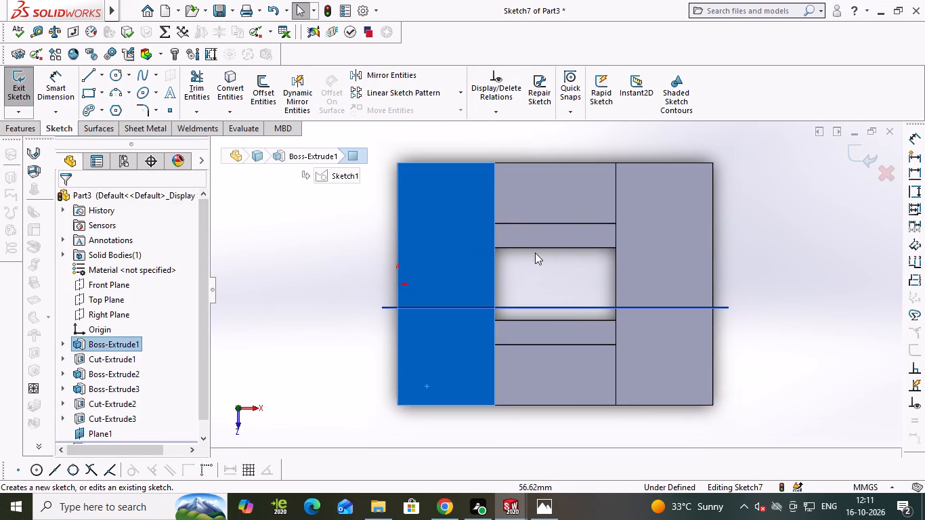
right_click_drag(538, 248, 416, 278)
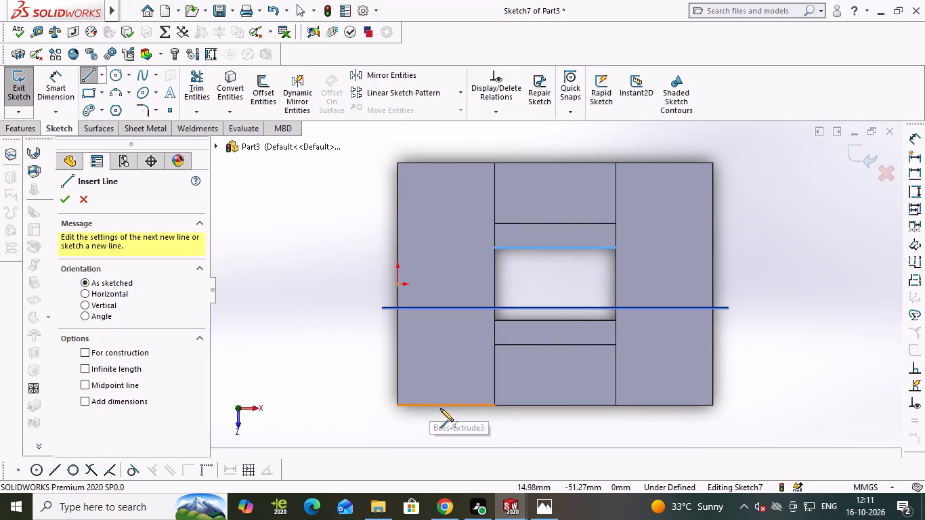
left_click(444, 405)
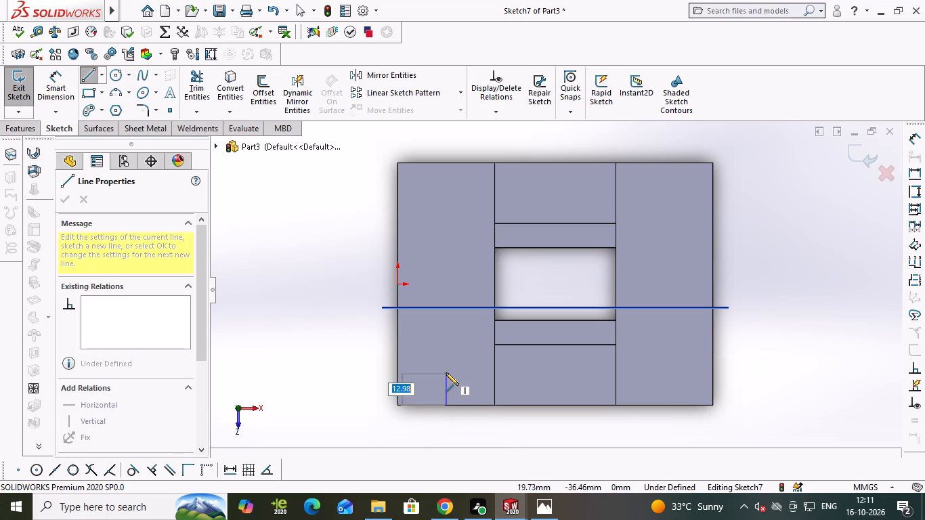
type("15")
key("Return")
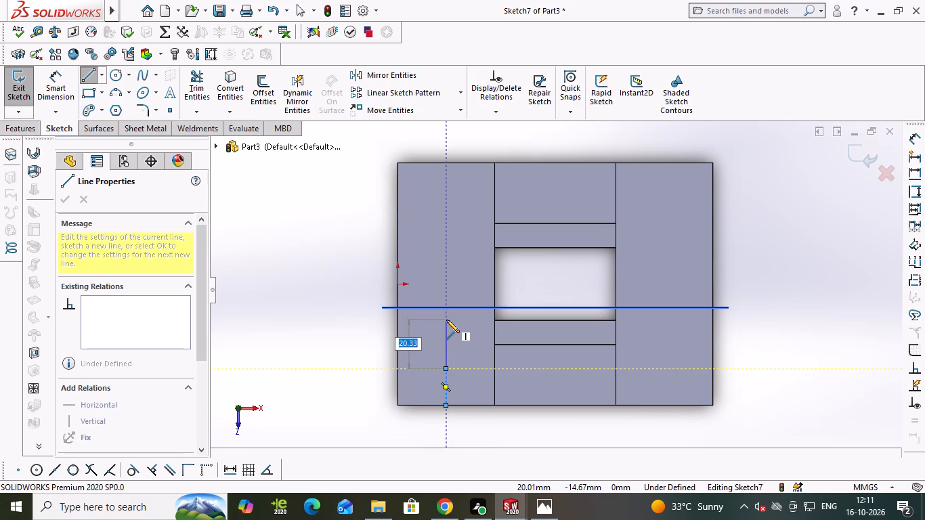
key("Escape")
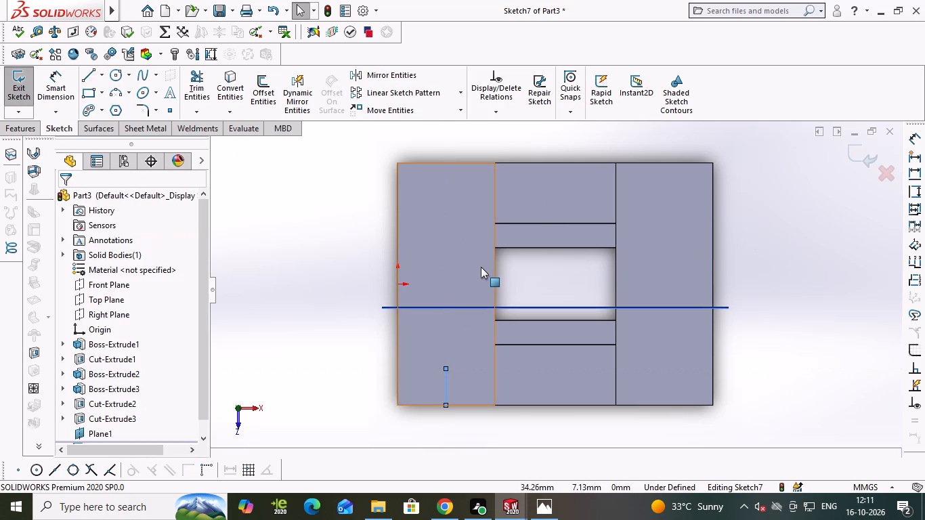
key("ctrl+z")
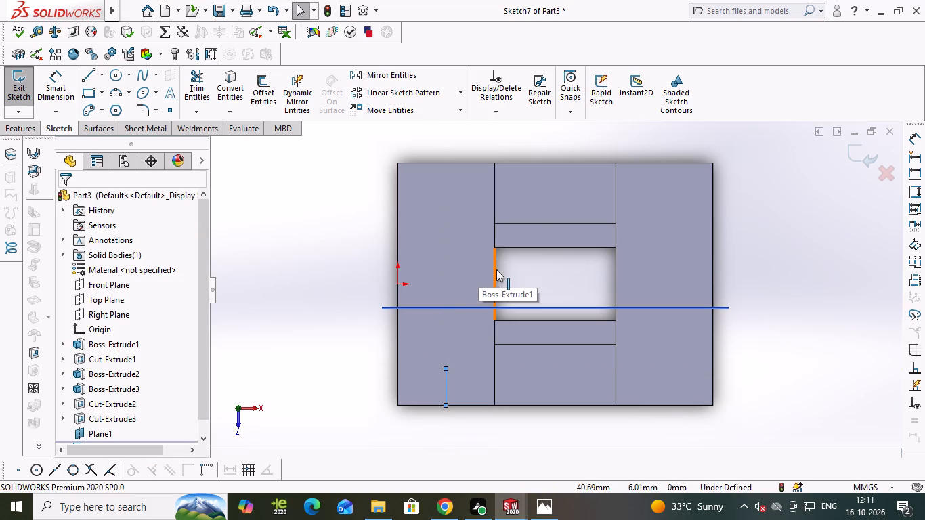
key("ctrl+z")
Reopen the offset reference plane's definition and set its distance from the Front Plane to 12 mm.
middle_click_drag(620, 238, 620, 236)
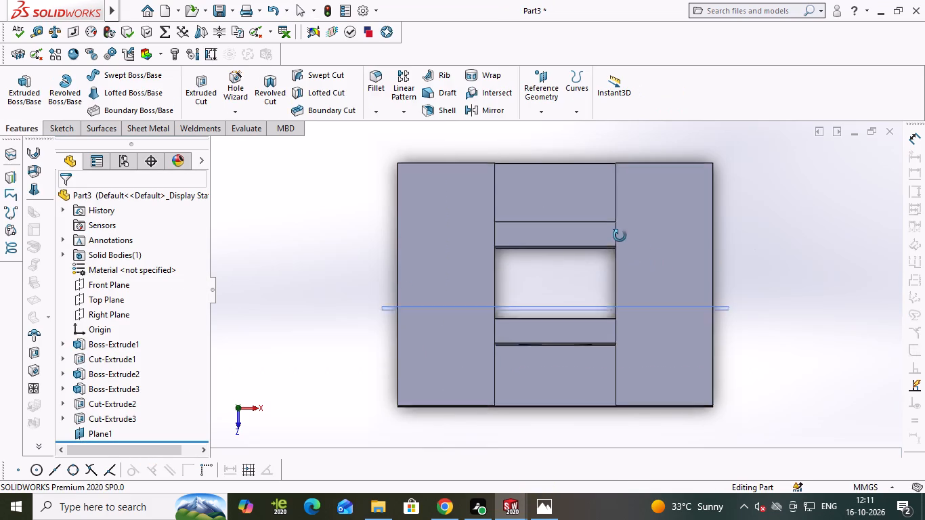
middle_click_drag(620, 236, 618, 128)
left_click(389, 231)
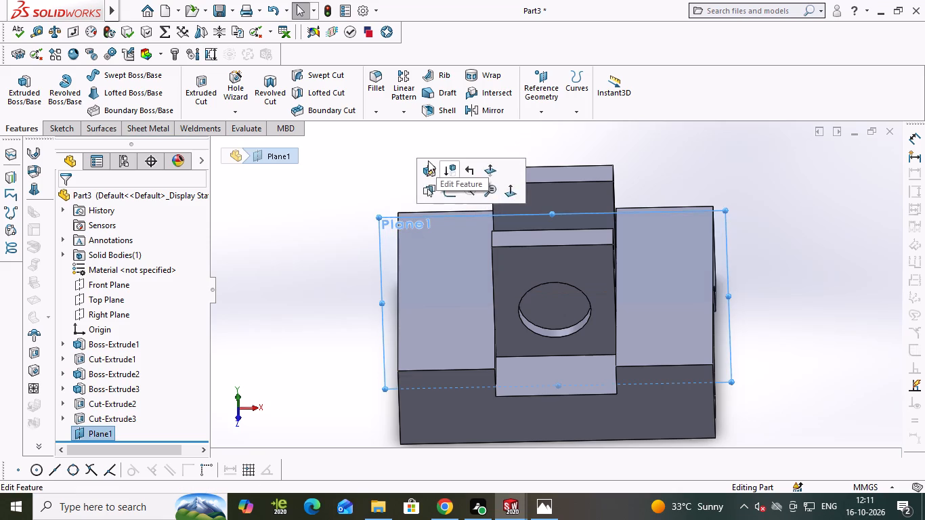
left_click(428, 160)
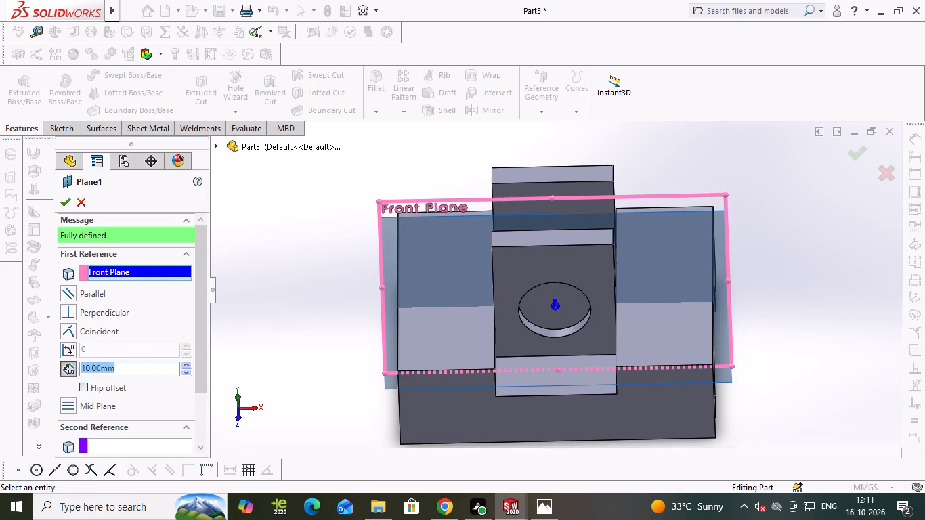
middle_click_drag(675, 179, 683, 252)
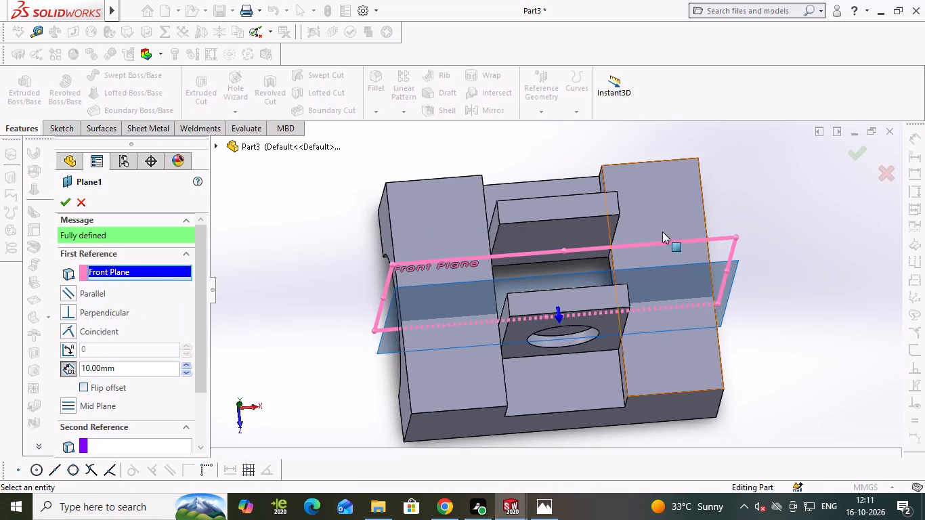
double_click(129, 366)
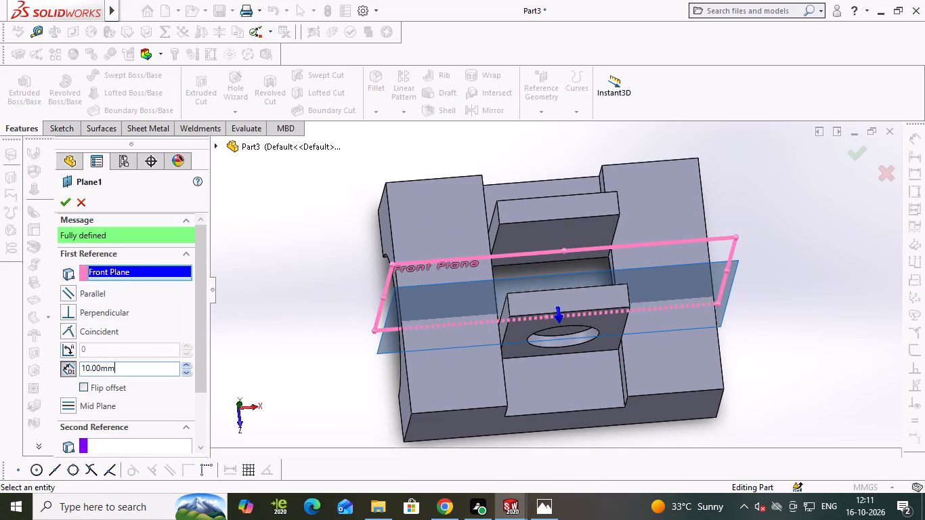
type("12")
key("Return")
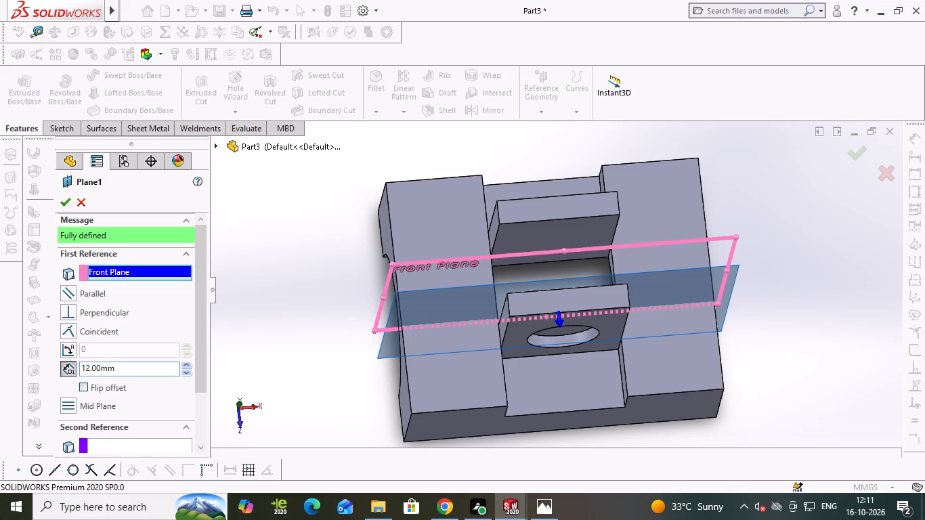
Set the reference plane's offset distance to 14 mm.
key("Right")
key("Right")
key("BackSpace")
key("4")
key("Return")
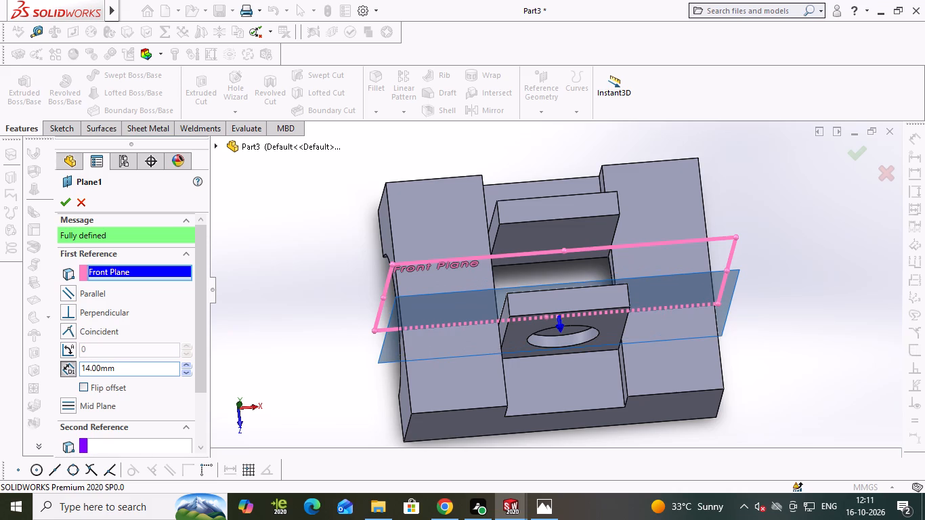
Check the plane against the recessed walls, set its offset from the Front Plane to 13 mm and accept the edit.
middle_click_drag(668, 236, 670, 262)
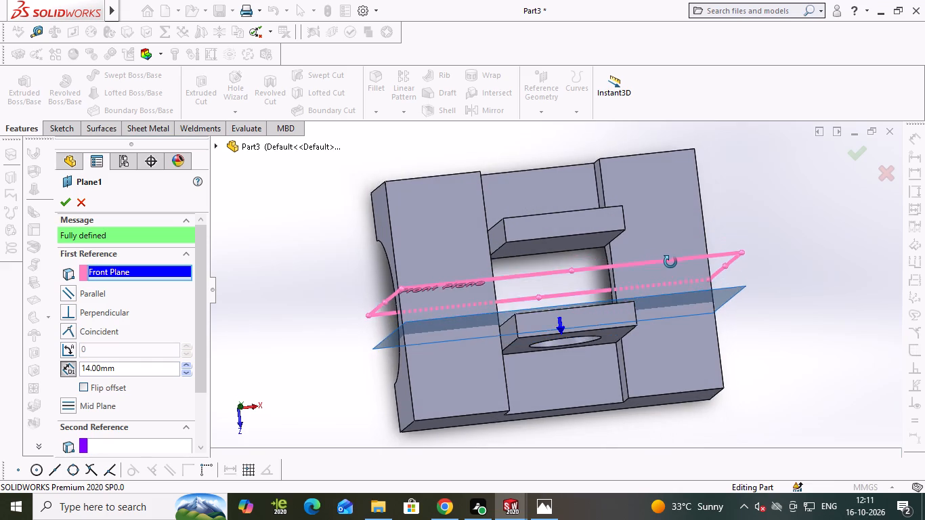
middle_click_drag(670, 262, 670, 273)
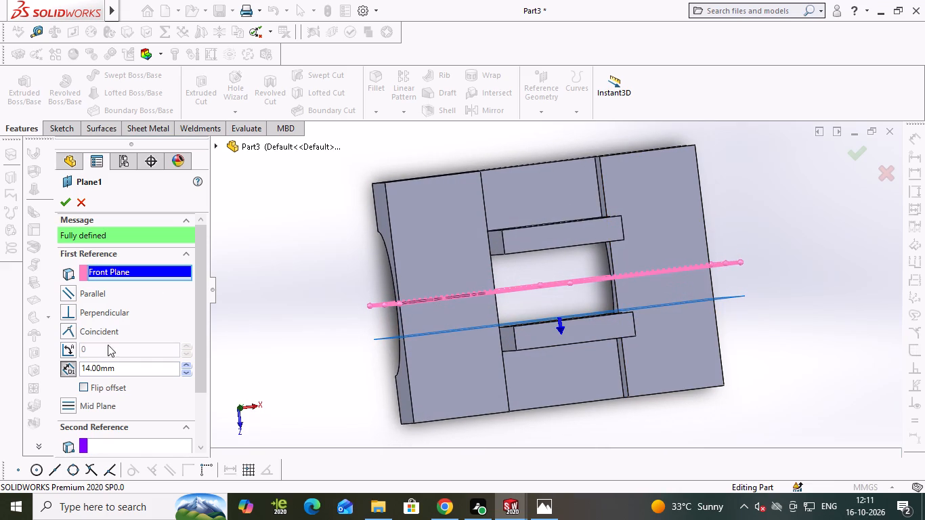
left_click(88, 363)
key("BackSpace")
key("3")
key("Return")
key("Return")
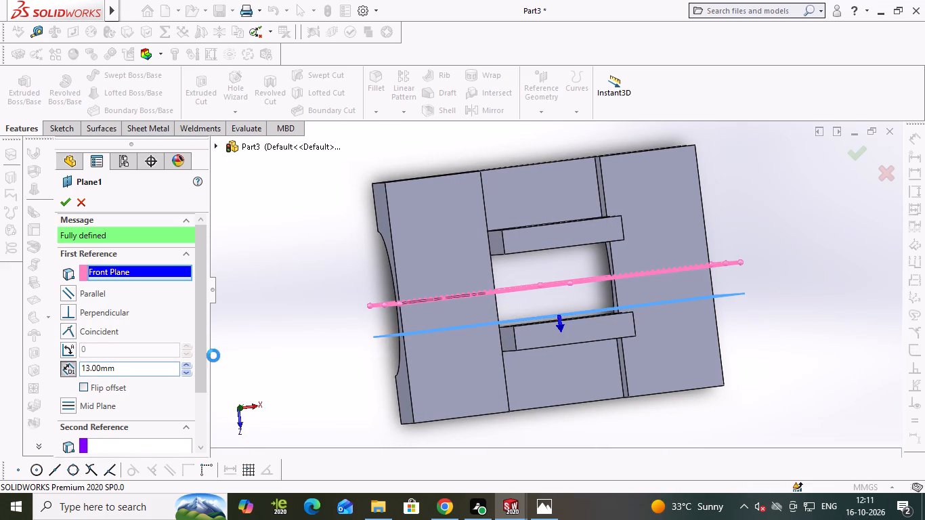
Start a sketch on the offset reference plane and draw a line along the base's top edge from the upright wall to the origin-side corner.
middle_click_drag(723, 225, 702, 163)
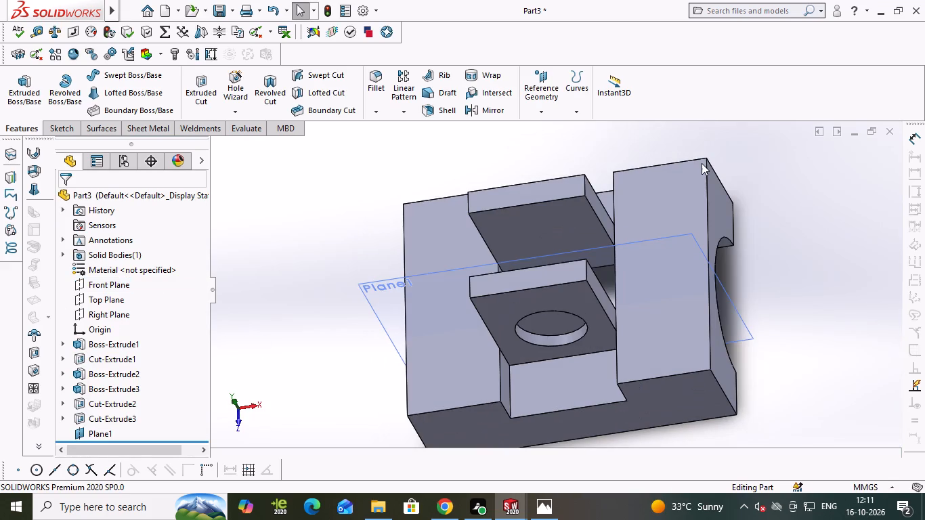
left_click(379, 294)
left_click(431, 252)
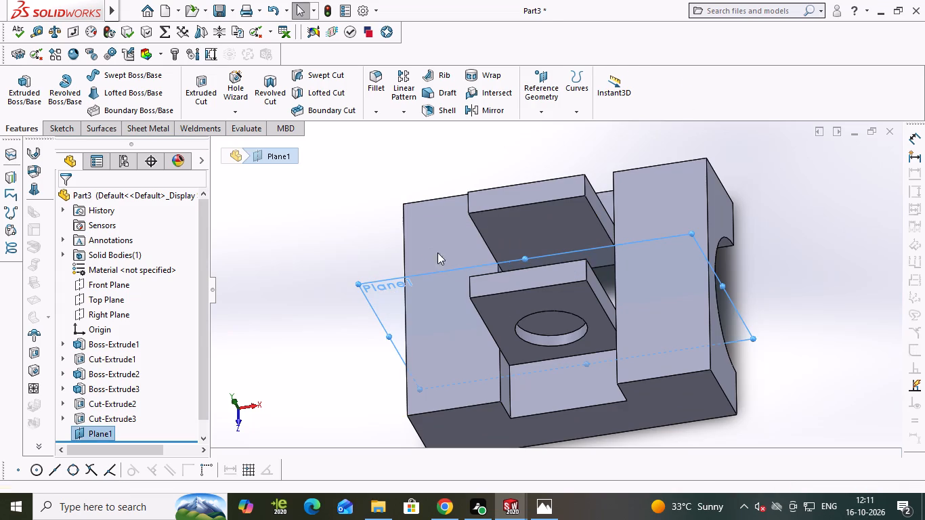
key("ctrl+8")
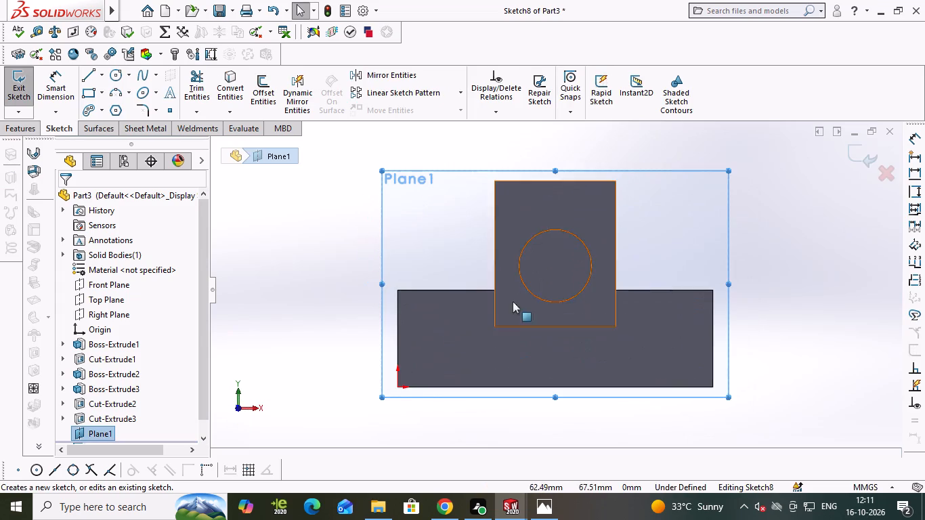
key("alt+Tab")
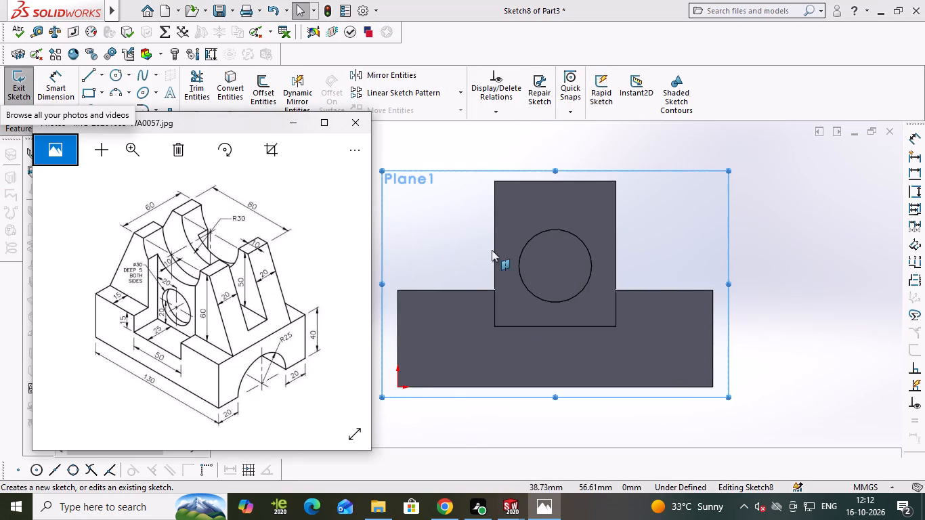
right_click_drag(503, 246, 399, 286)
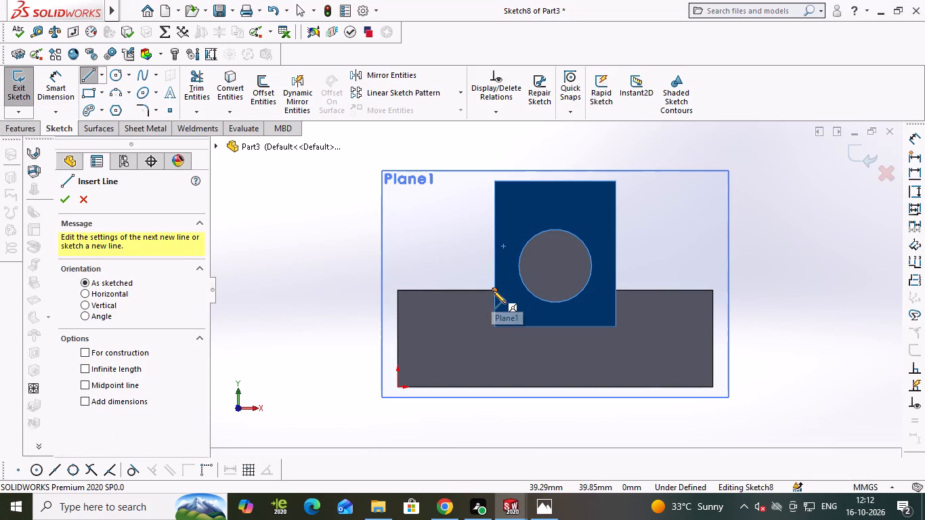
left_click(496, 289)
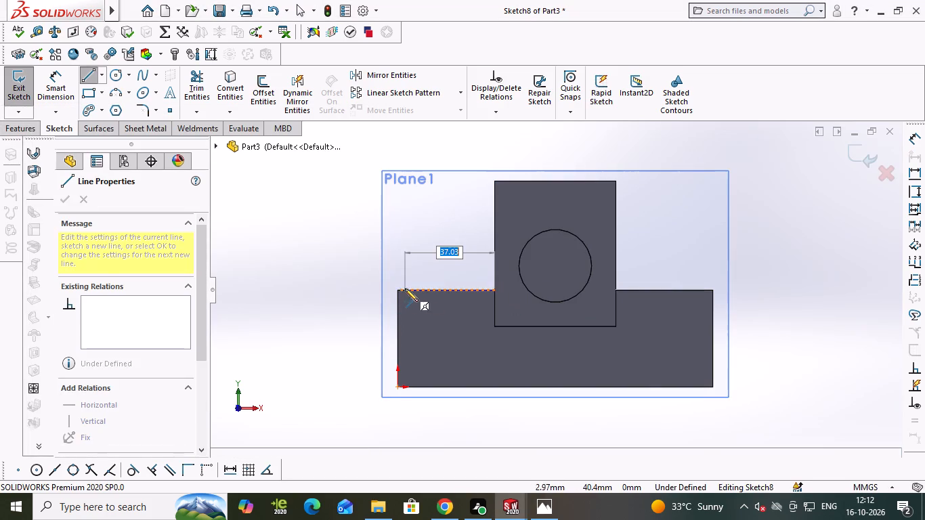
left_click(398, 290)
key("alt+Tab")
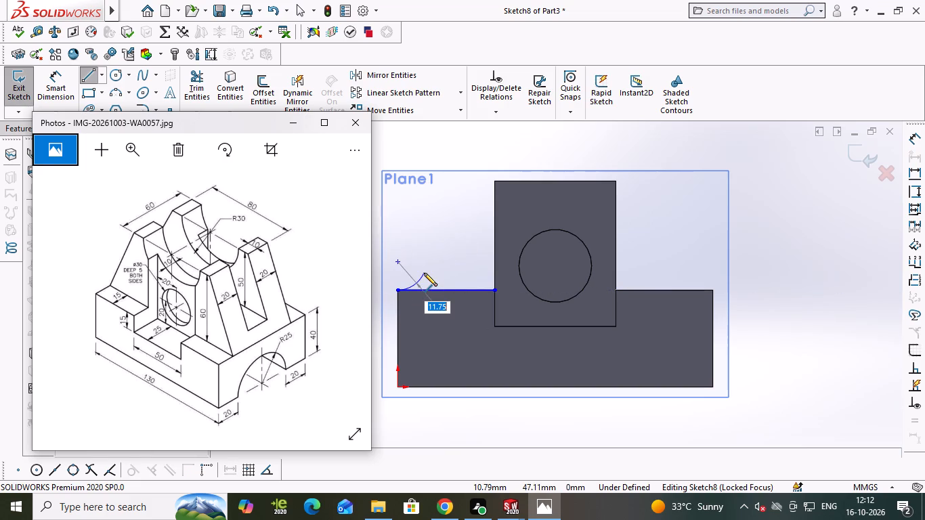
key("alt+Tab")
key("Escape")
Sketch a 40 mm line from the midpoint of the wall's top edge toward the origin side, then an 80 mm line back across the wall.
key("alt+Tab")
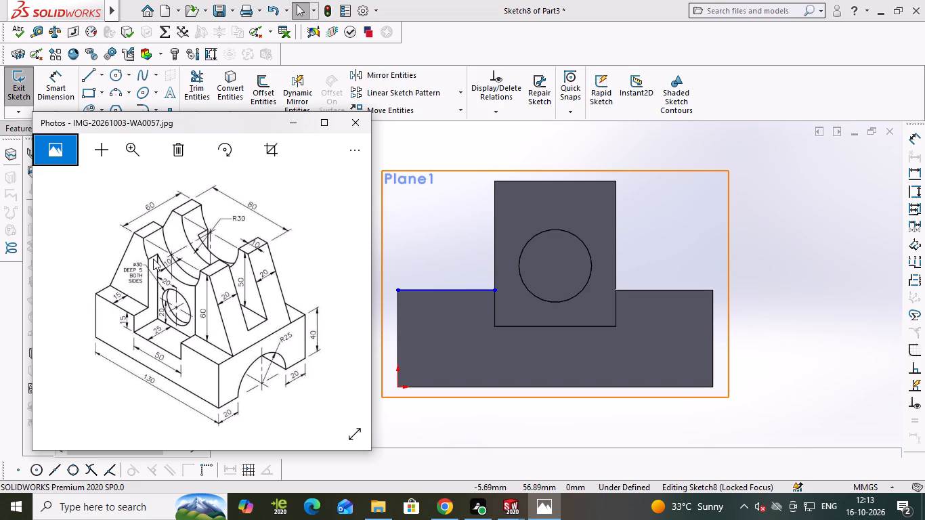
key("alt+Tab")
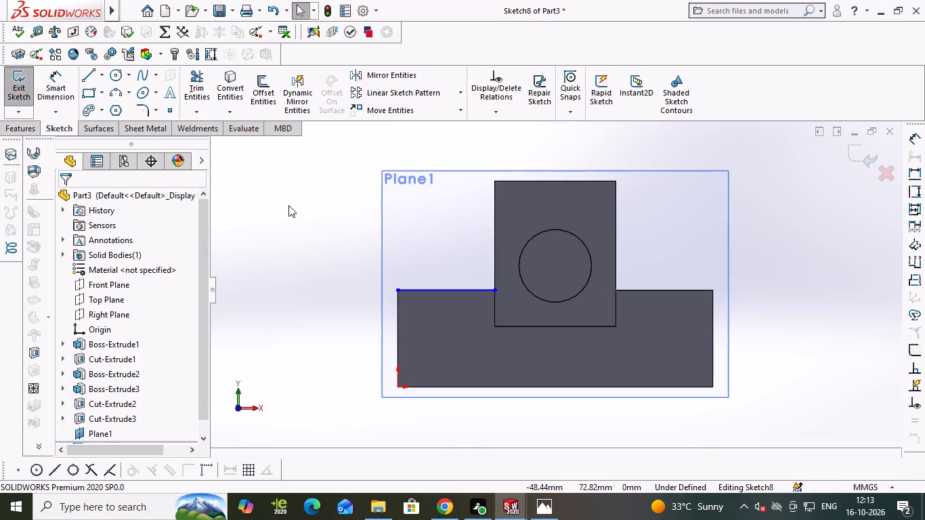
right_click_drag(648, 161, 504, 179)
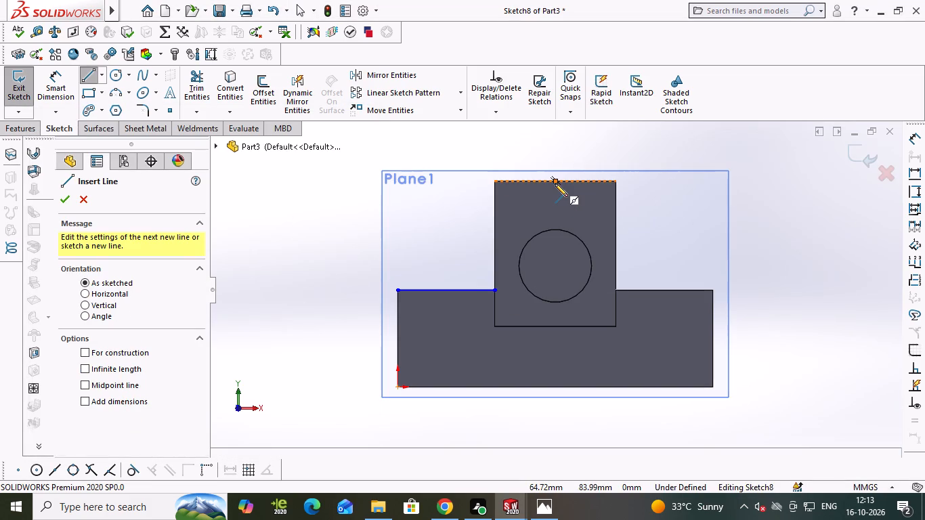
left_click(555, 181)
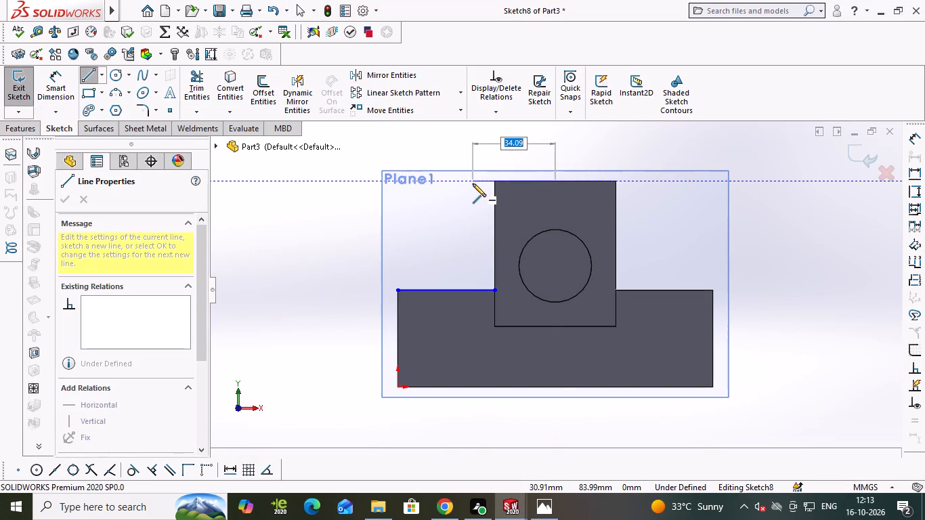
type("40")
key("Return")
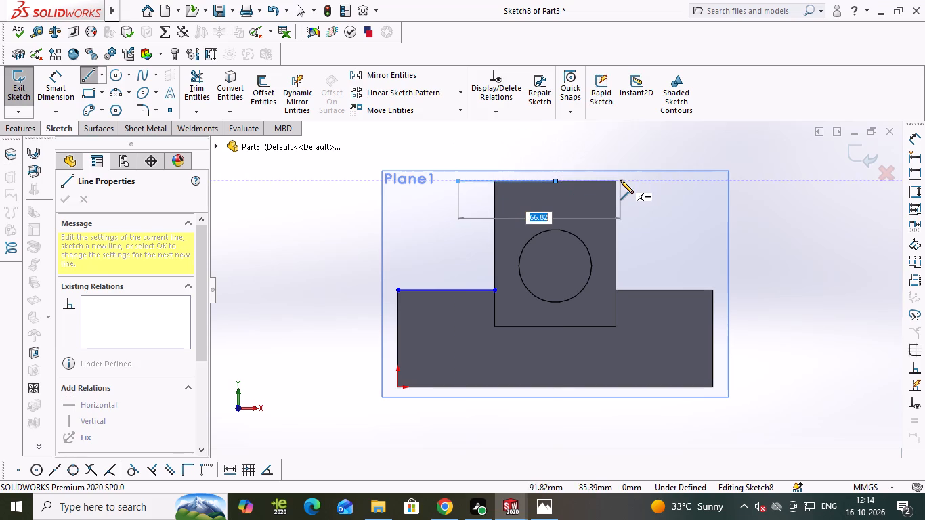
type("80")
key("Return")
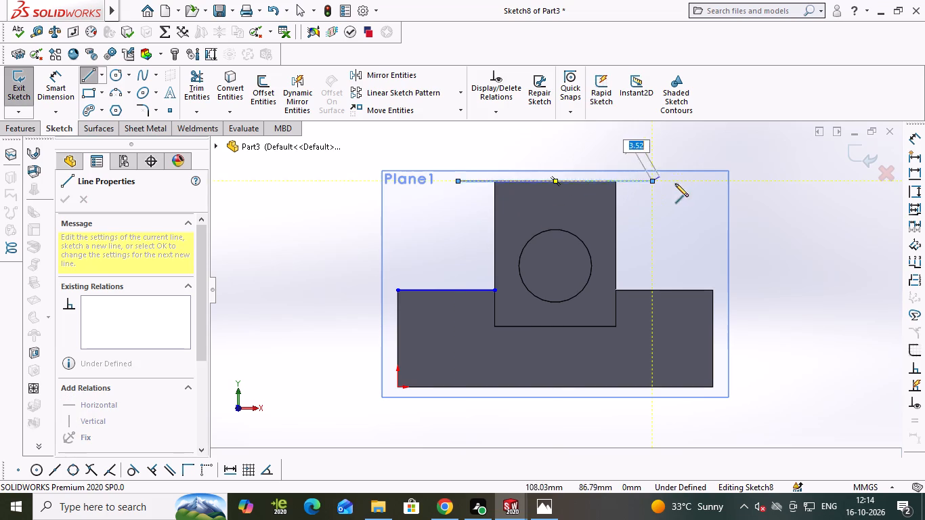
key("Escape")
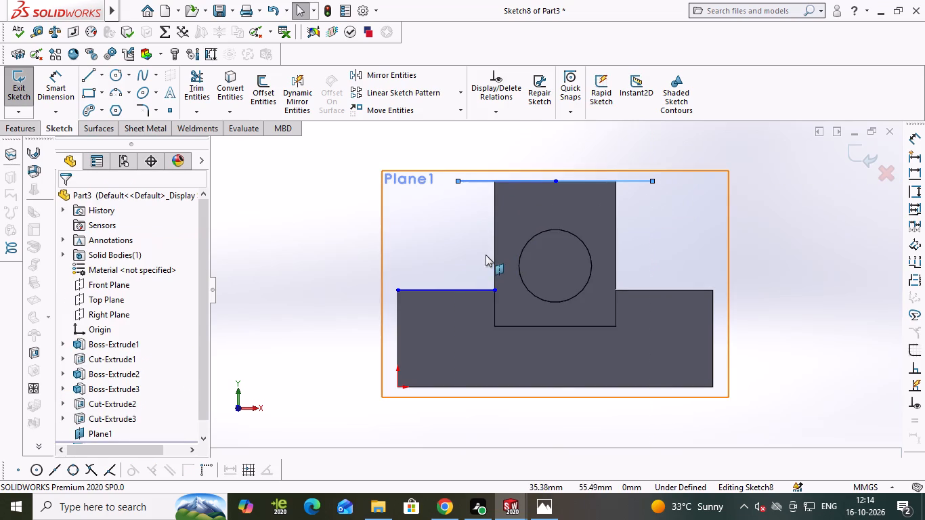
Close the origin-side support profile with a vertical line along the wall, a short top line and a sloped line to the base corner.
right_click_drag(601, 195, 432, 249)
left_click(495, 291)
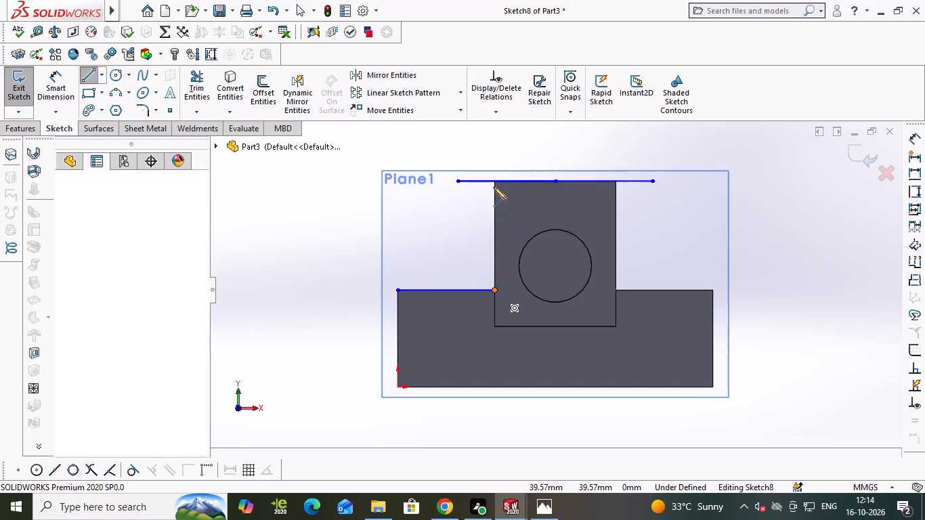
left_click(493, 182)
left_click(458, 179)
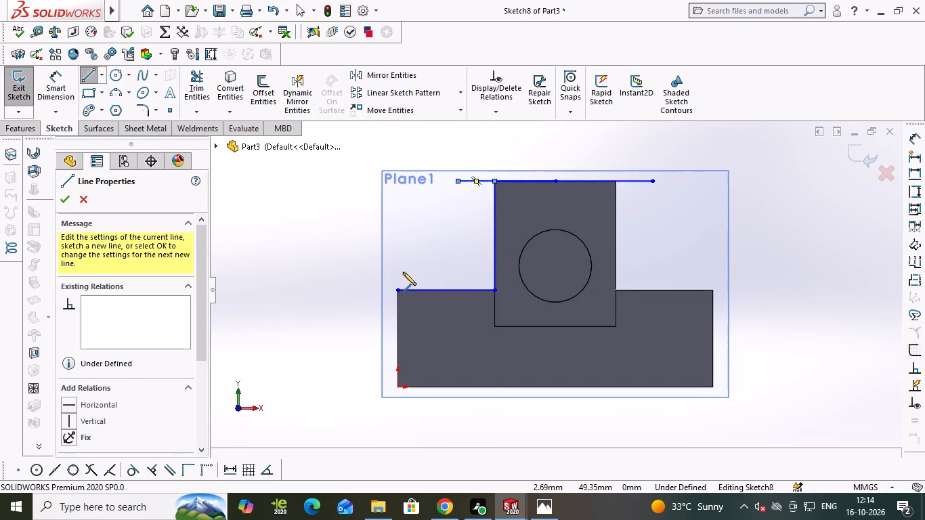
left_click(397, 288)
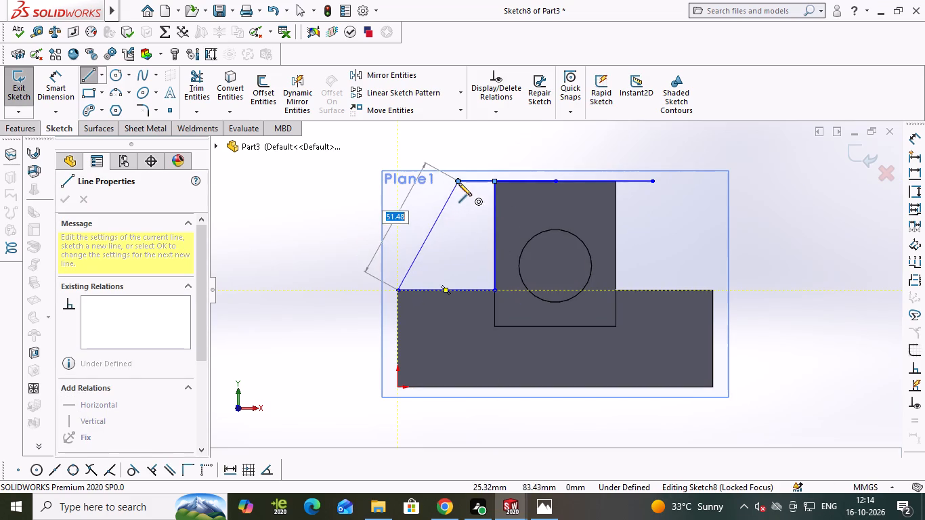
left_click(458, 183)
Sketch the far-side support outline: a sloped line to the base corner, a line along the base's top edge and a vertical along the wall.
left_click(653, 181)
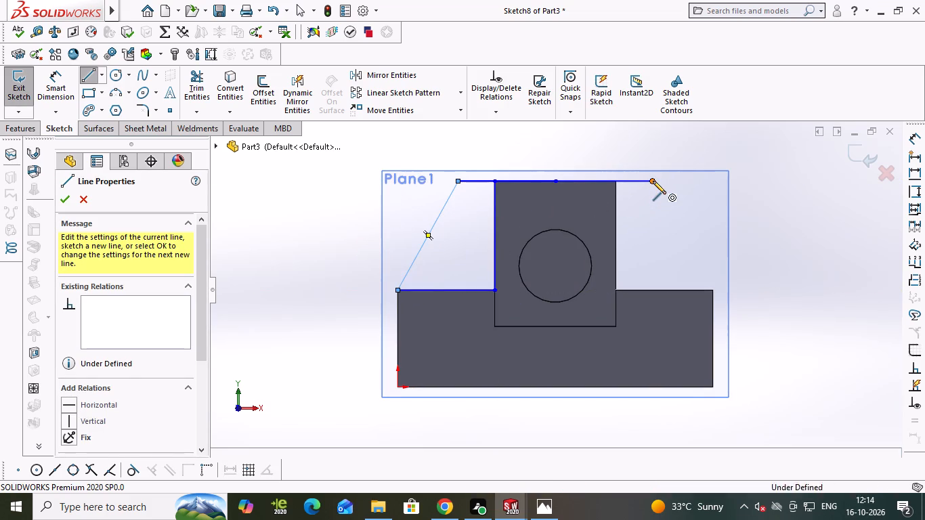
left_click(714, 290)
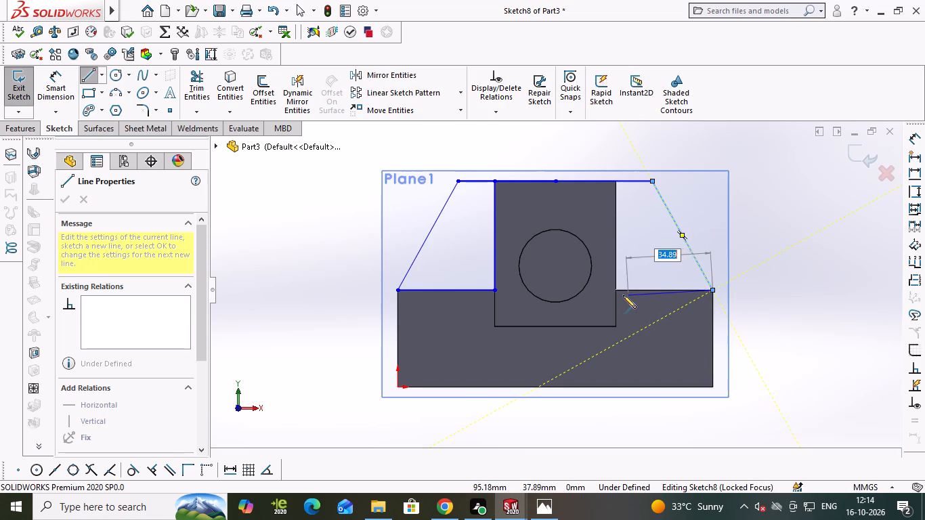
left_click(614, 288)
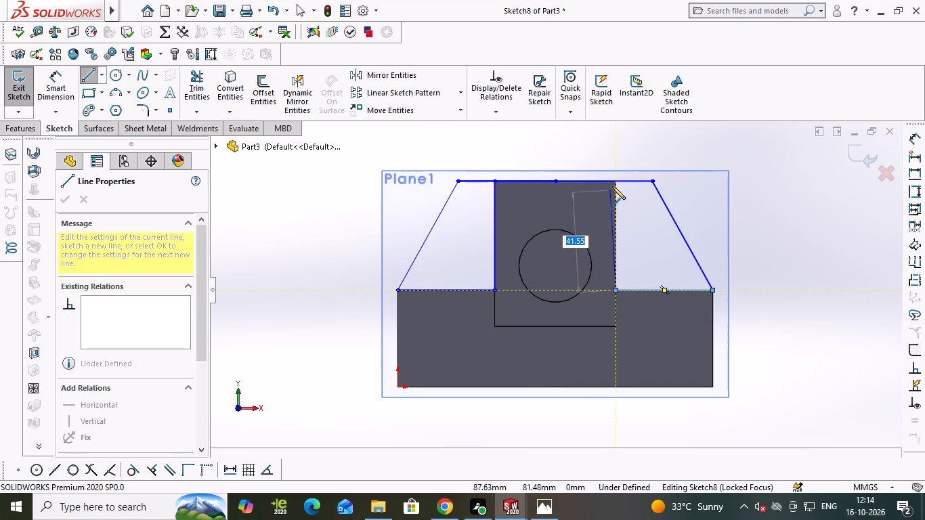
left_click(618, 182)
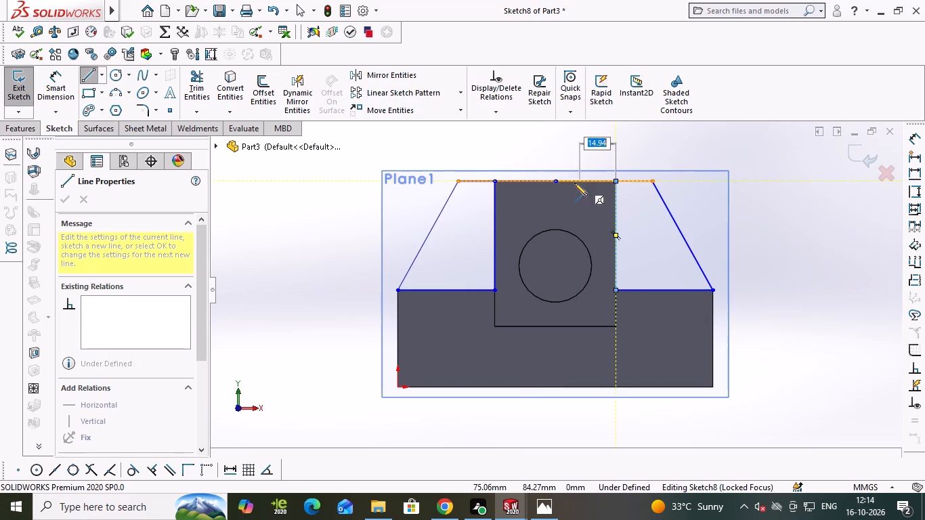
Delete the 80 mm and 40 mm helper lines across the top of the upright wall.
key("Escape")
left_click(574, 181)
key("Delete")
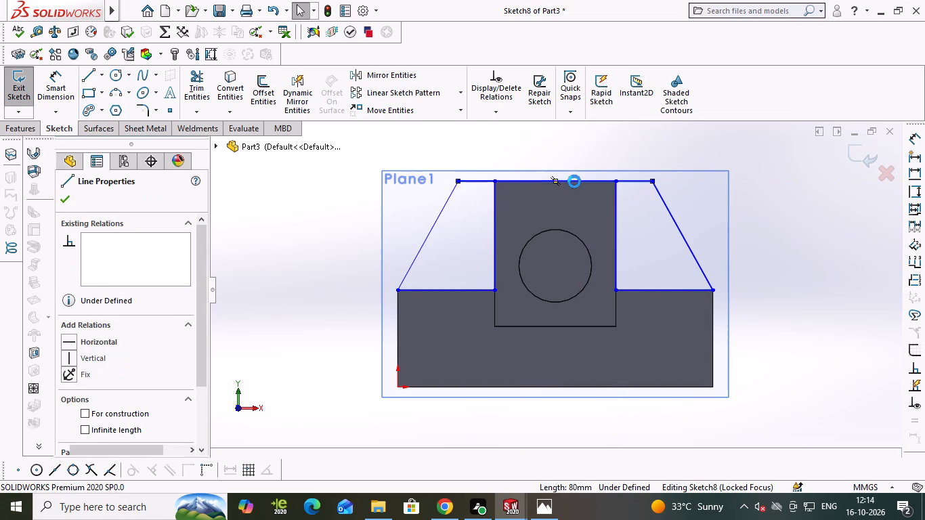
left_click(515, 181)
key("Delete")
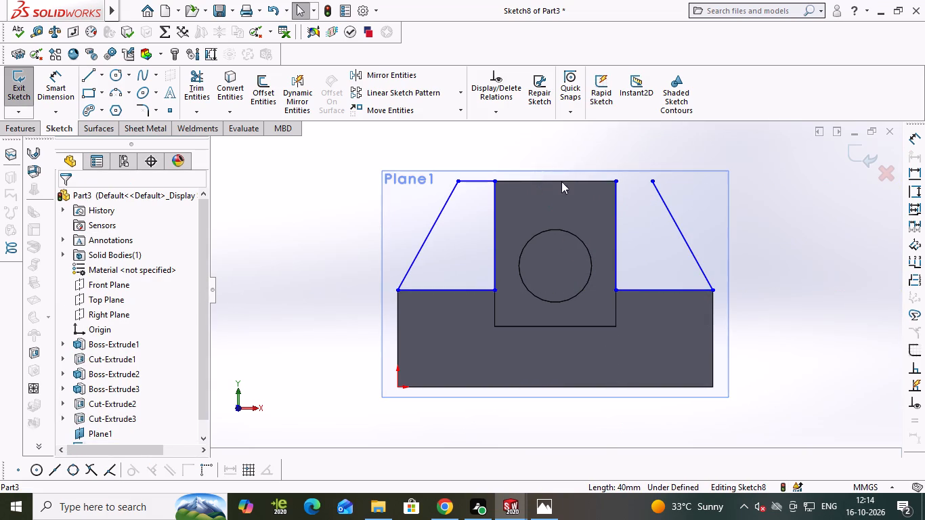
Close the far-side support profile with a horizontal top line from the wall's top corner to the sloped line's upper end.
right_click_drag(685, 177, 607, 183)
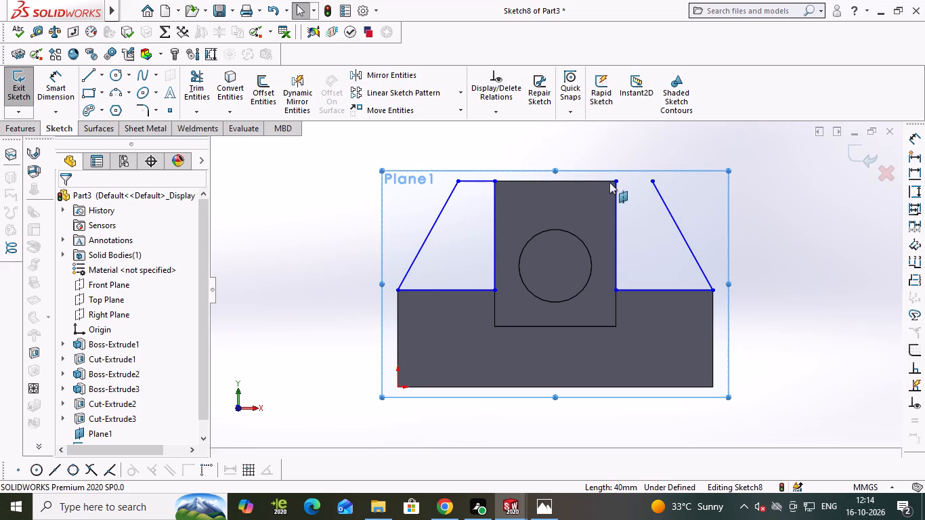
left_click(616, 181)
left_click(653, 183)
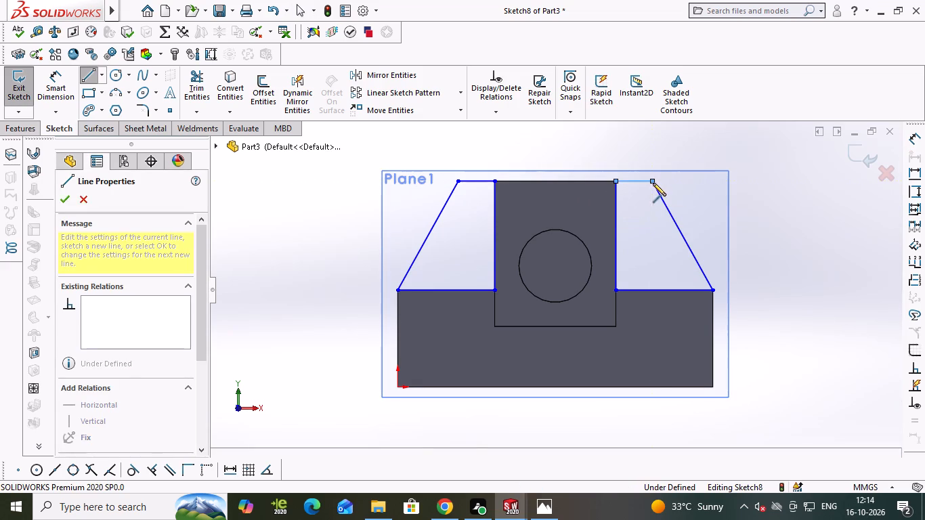
Check the length and angle of the origin-side profile's vertical line and compare them with the reference drawing.
key("alt+Tab")
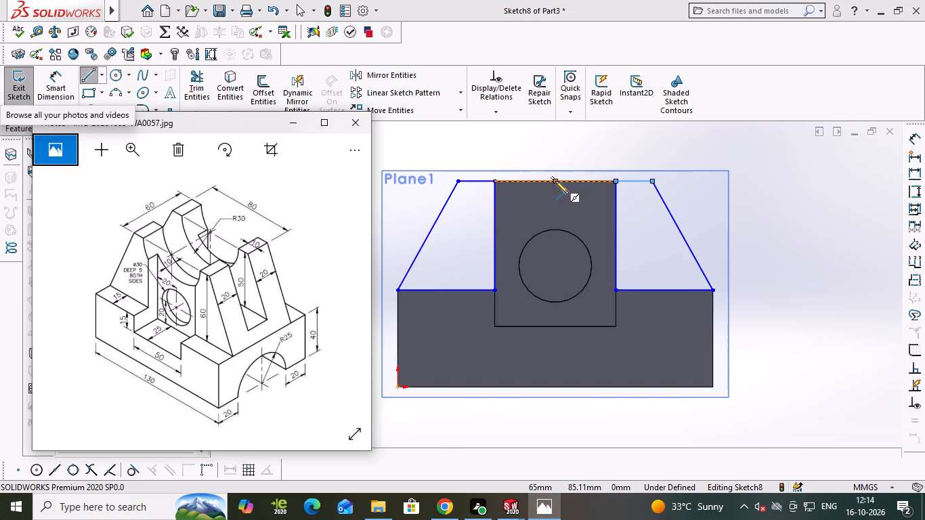
key("alt+Tab")
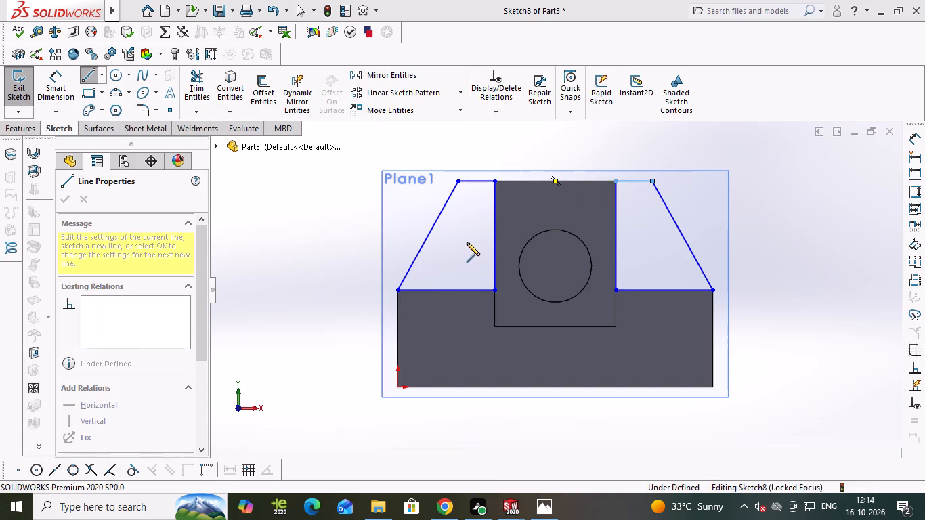
key("Escape")
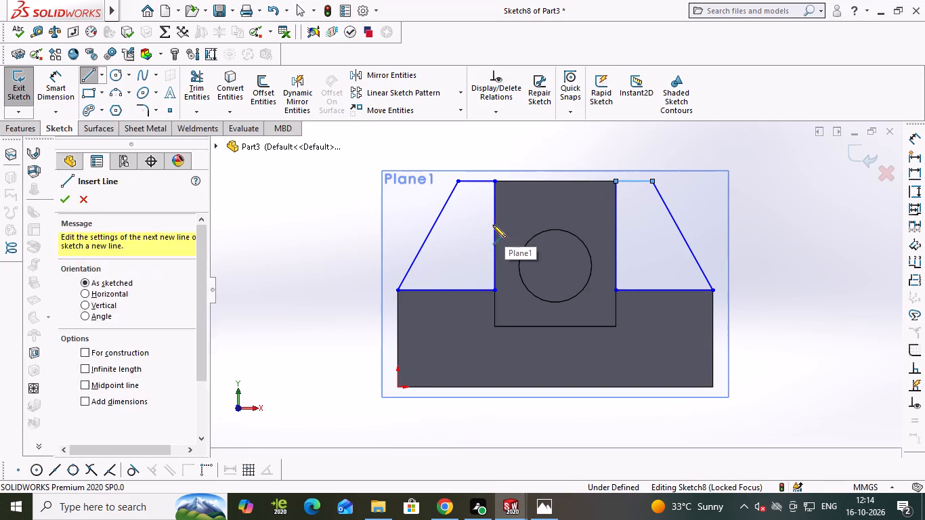
left_click(493, 225)
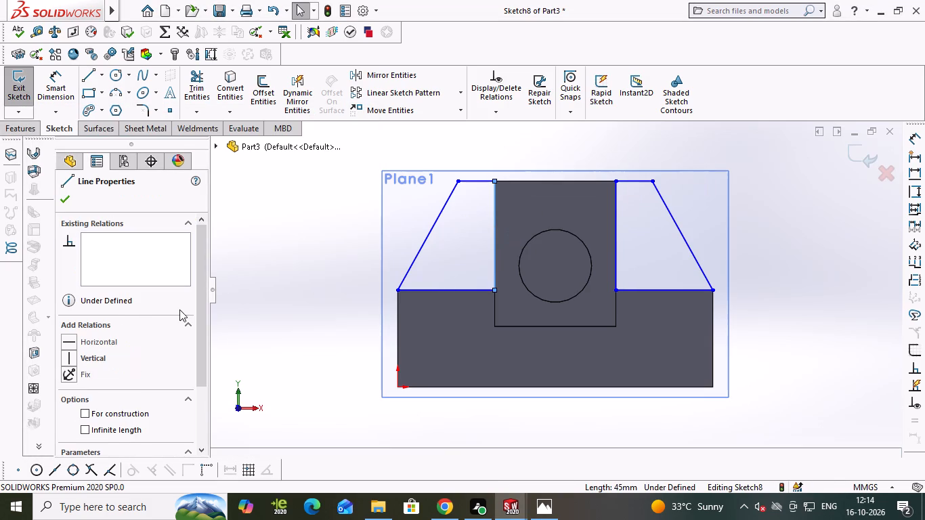
left_click_drag(196, 305, 207, 371)
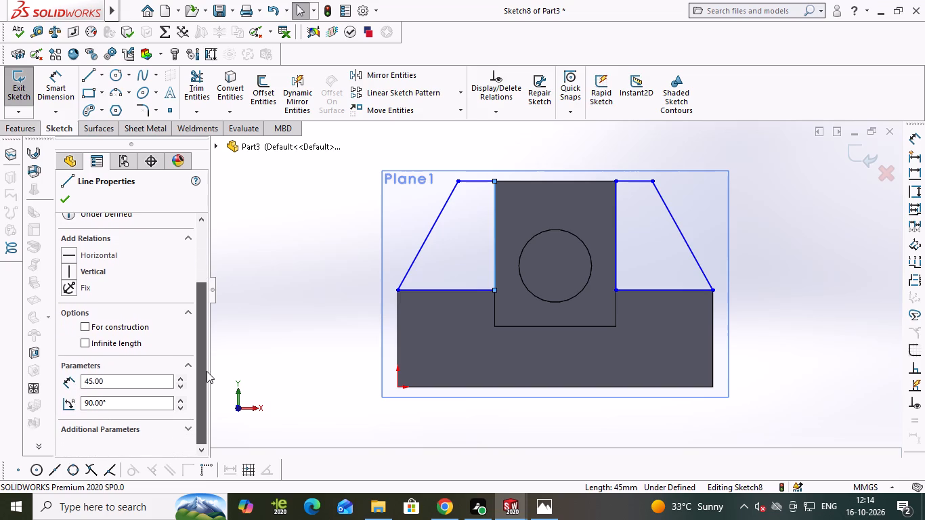
left_click_drag(207, 371, 196, 205)
key("alt+Tab")
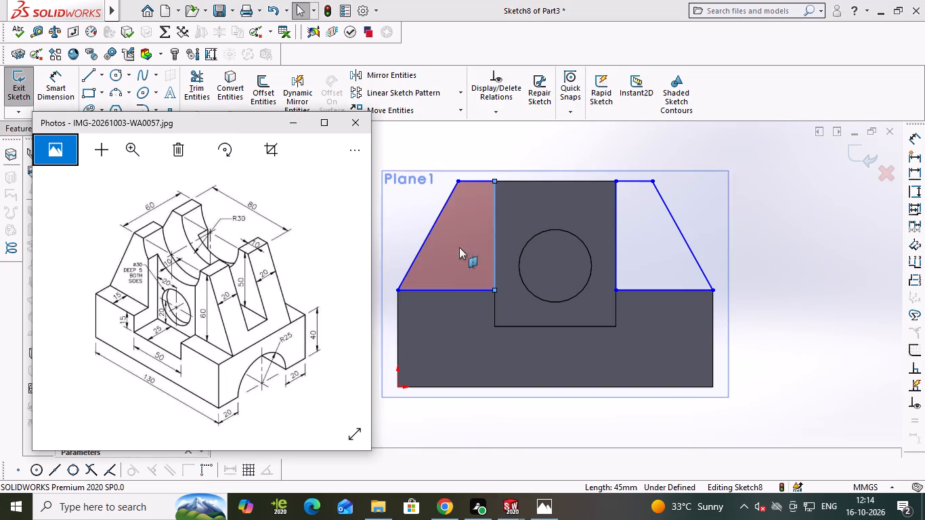
key("alt+Tab")
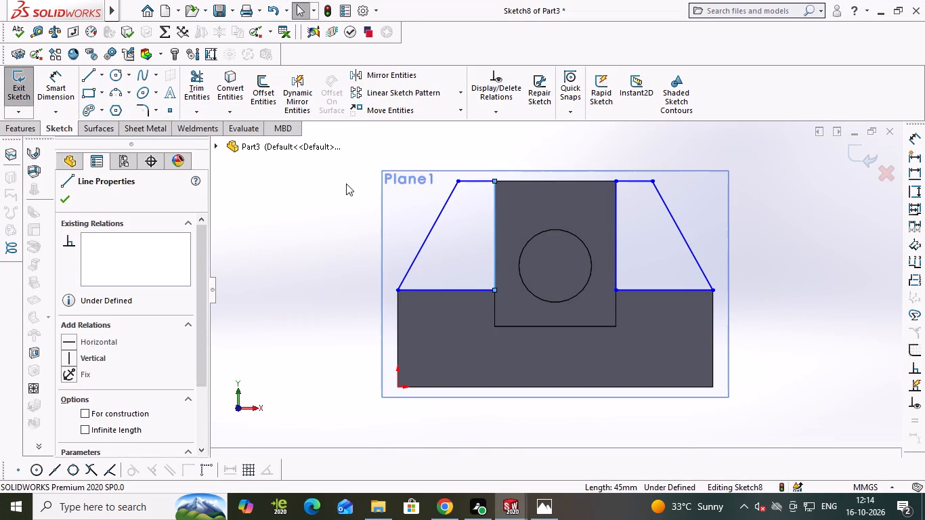
Undo the support sketch, the offset reference plane and the latest extruded cut, back to the R15 circle sketch on the upright wall.
key("ctrl+z")
key("ctrl+z")
key("ctrl+z")
key("ctrl+z")
key("ctrl+z")
key("ctrl+z")
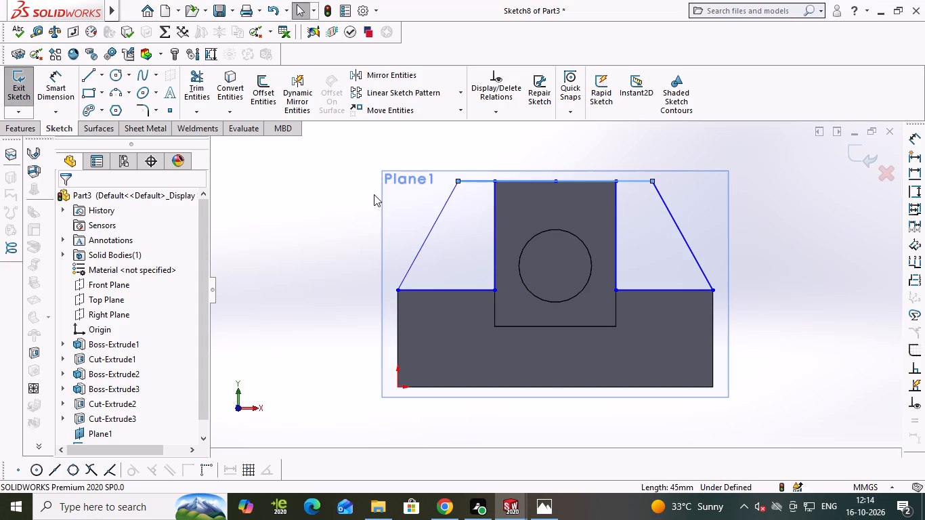
key("ctrl+z")
key("ctrl+z")
key("ctrl+z")
key("ctrl+z")
key("ctrl+z")
key("ctrl+z")
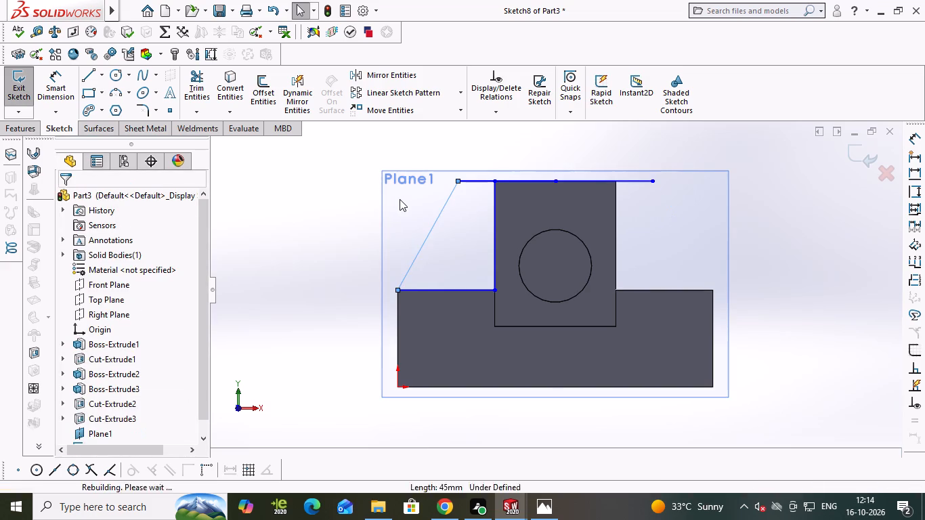
key("ctrl+z")
key("ctrl+z")
key("ctrl+z")
key("ctrl+z")
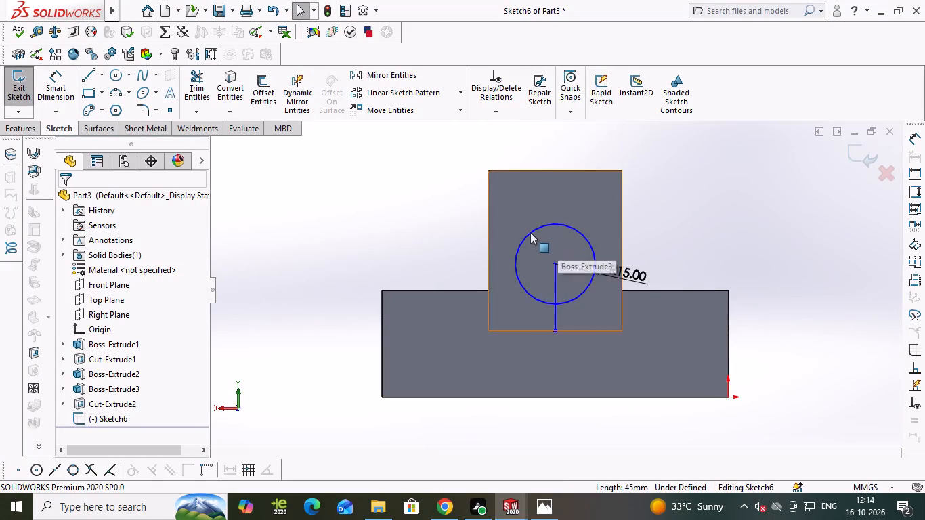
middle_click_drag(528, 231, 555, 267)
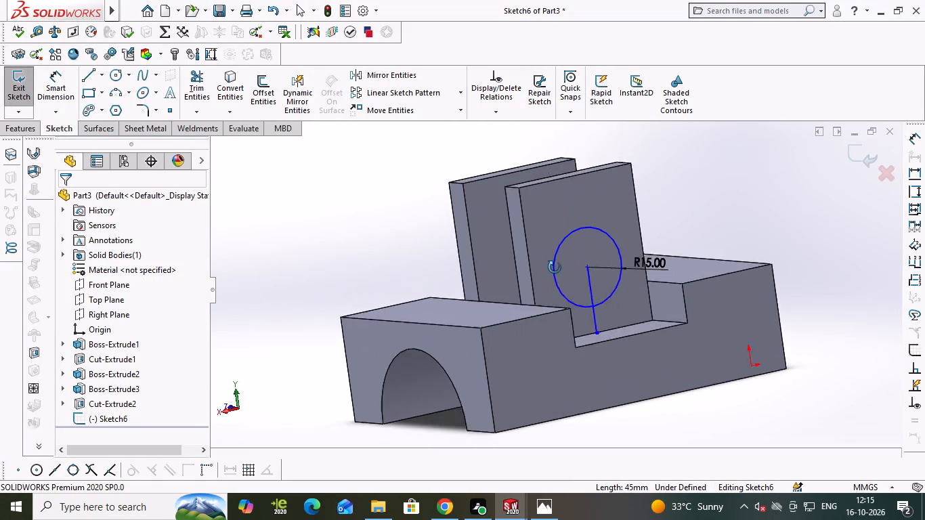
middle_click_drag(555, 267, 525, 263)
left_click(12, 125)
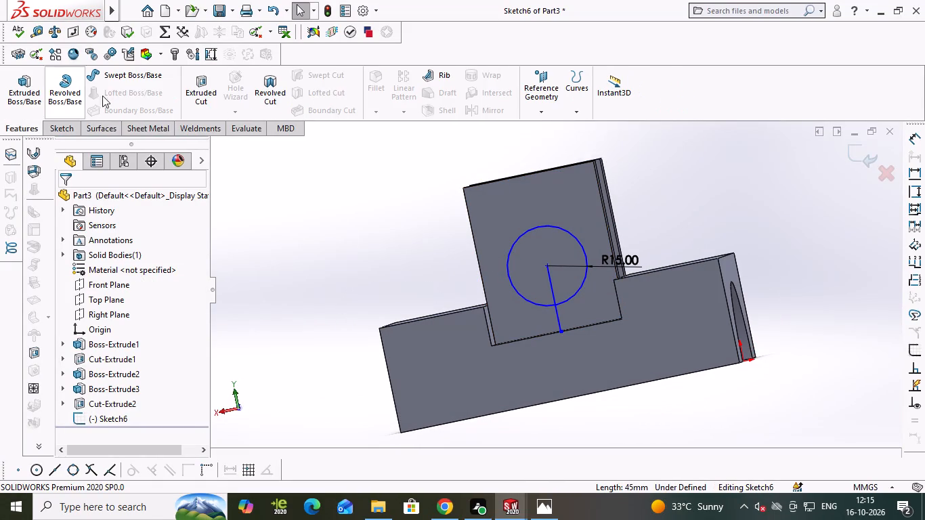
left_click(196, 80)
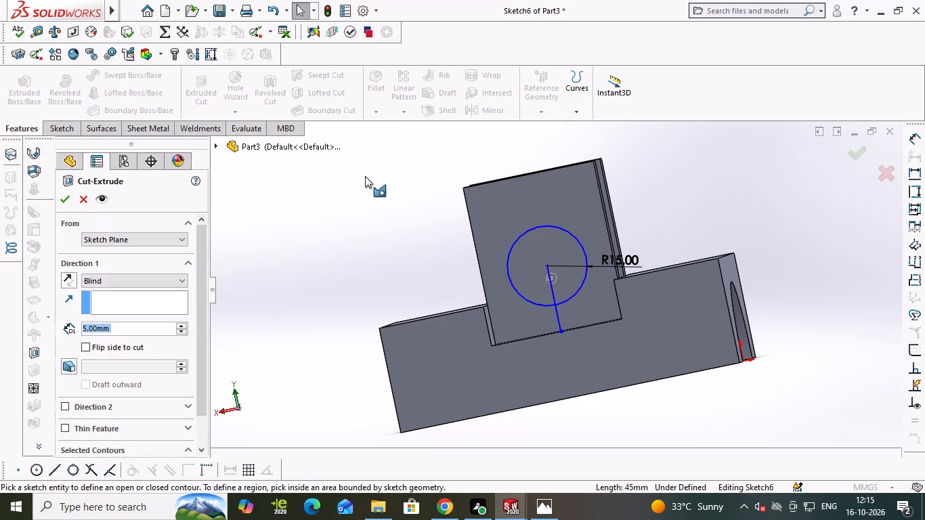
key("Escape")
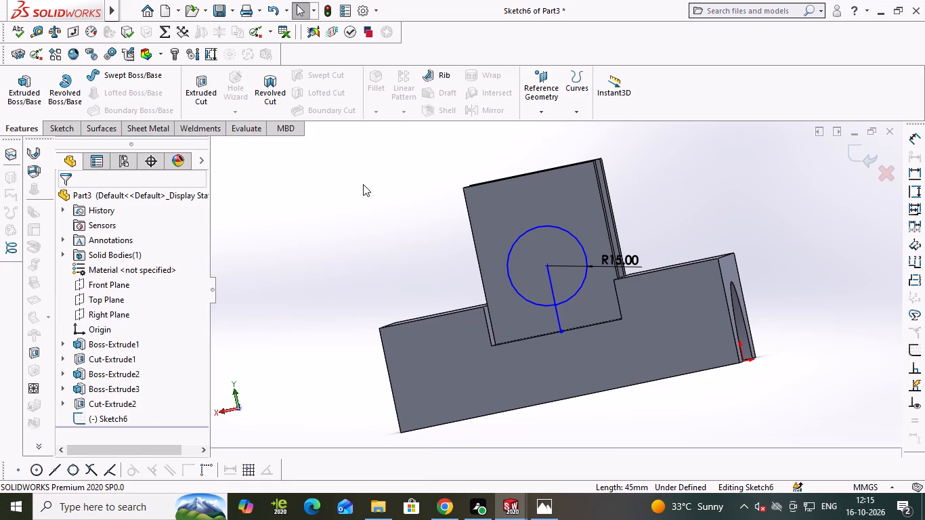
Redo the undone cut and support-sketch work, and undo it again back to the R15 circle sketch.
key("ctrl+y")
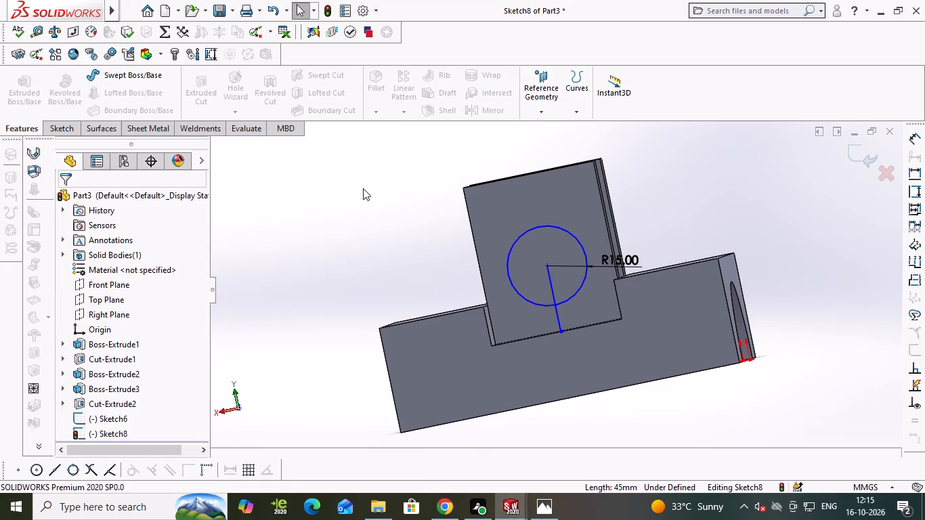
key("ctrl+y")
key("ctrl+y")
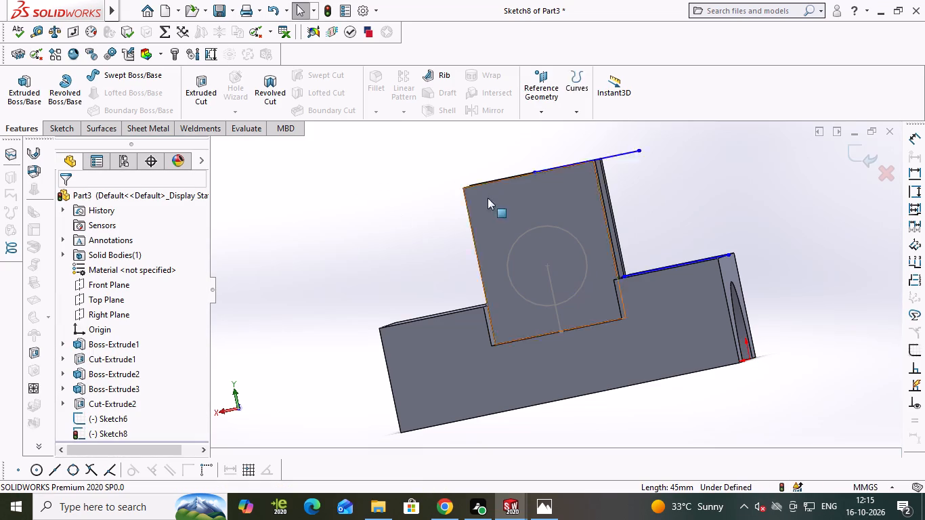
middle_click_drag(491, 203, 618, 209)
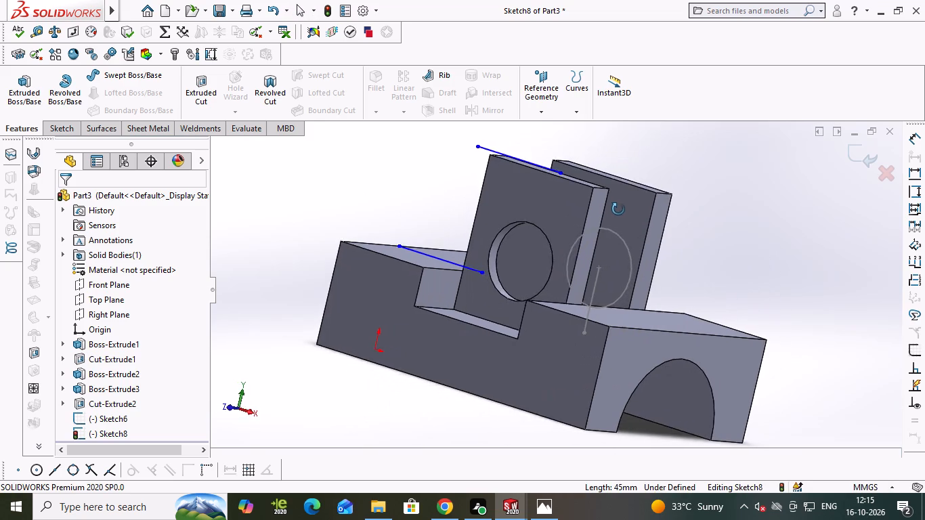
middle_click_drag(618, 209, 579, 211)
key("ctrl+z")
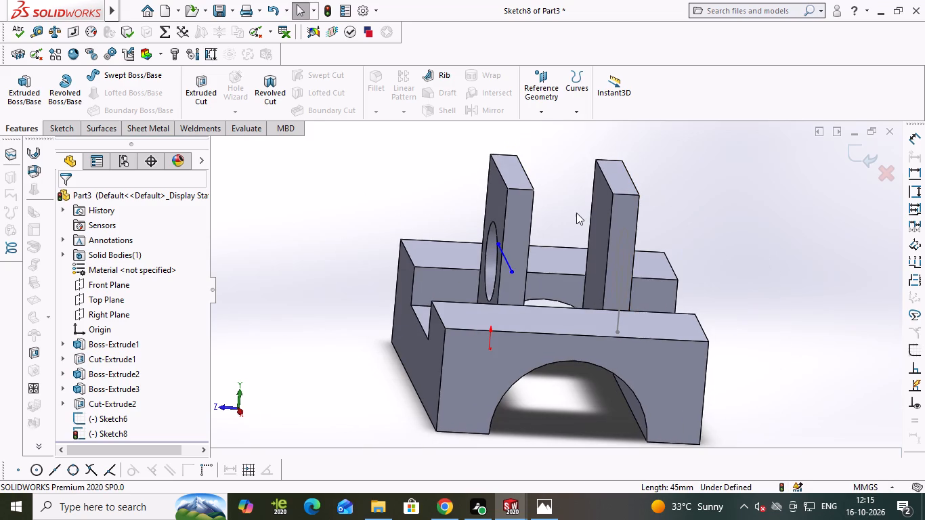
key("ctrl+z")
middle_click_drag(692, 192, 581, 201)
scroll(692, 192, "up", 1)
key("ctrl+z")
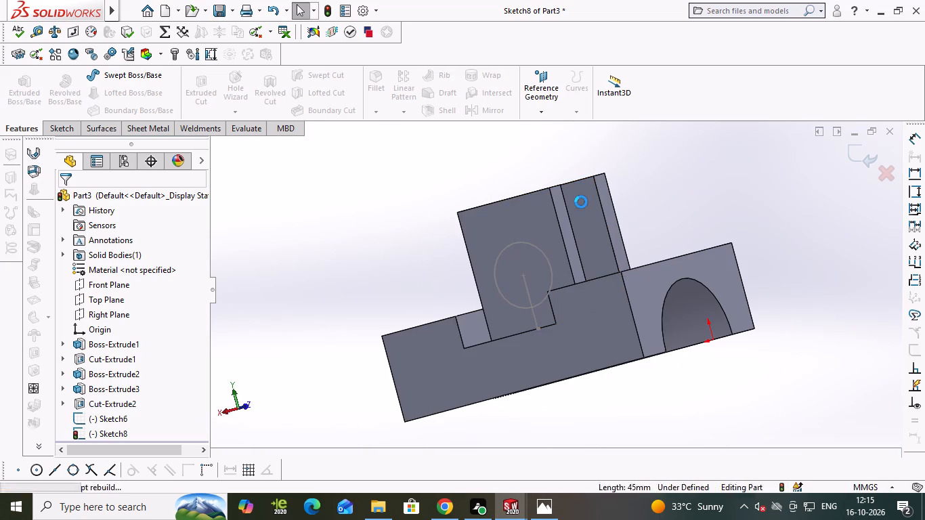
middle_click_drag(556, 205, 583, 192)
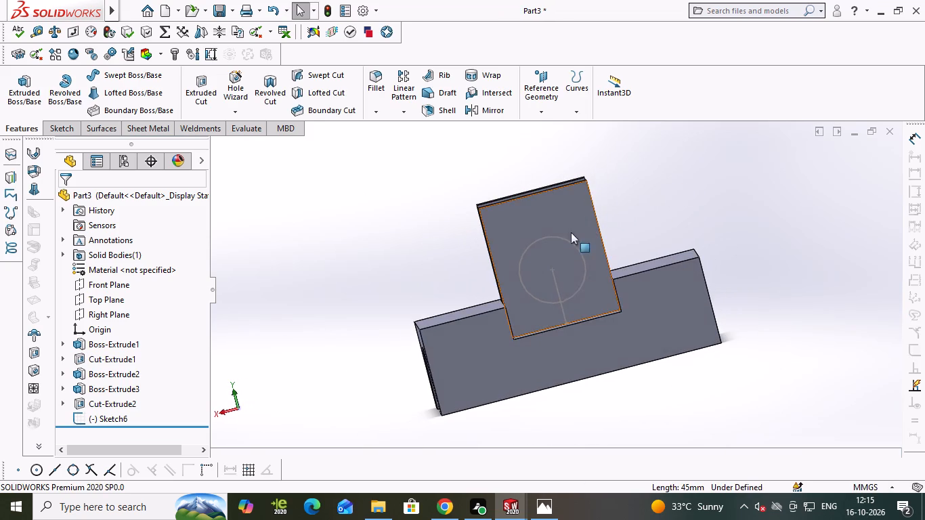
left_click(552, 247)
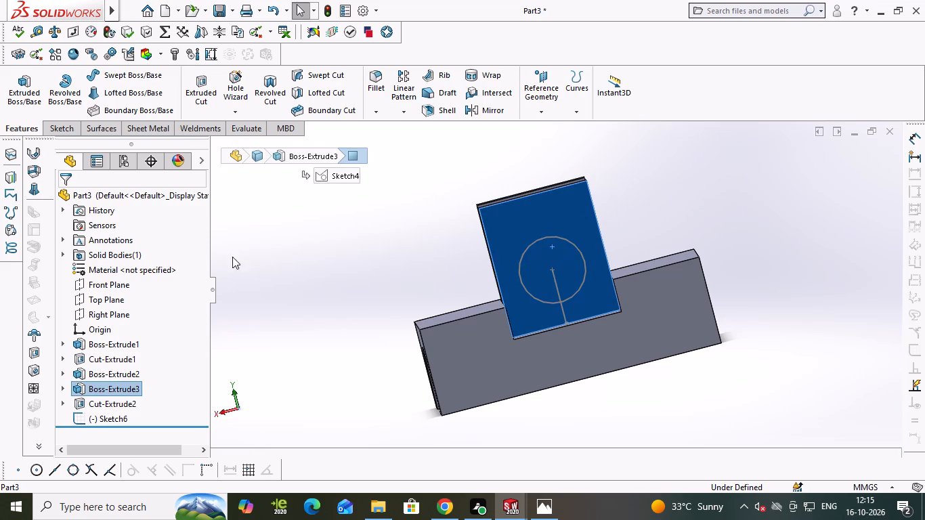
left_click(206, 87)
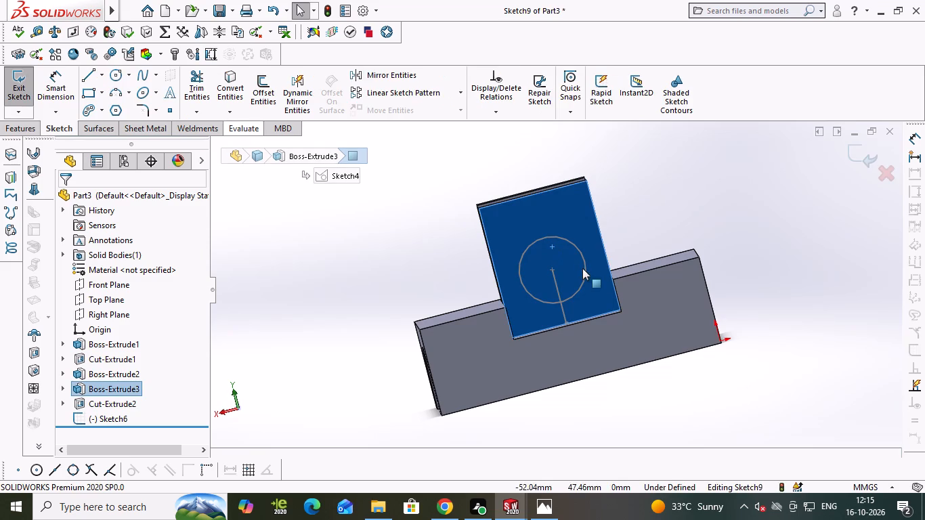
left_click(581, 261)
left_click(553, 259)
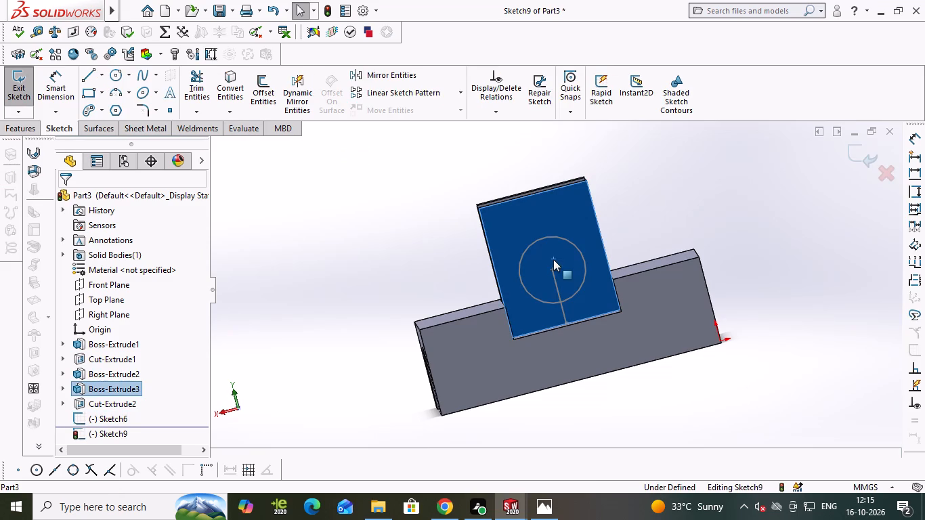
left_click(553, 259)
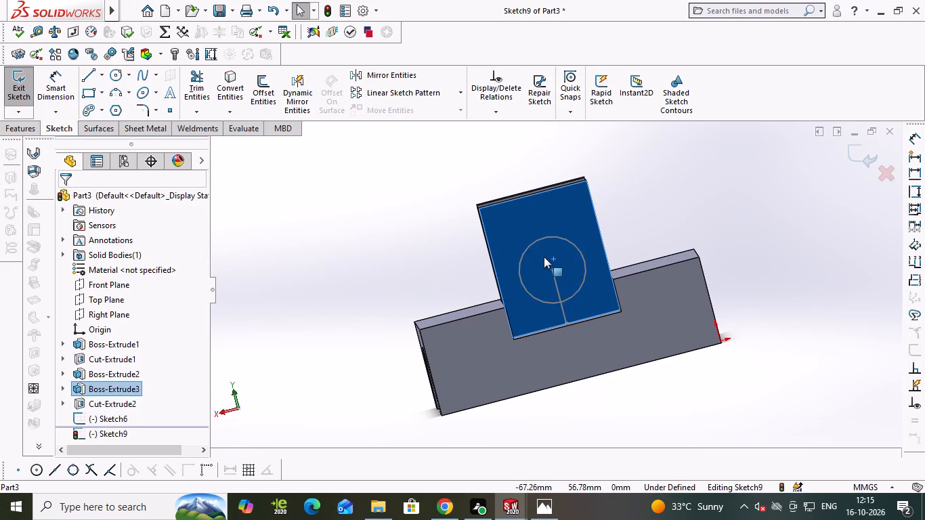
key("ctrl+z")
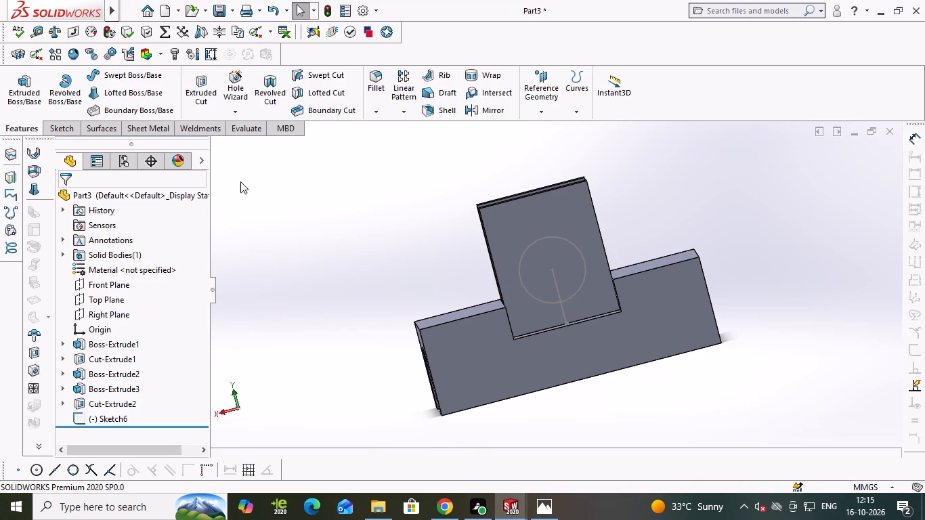
Cut the R15 circle sketch 5 mm blind into the upright wall with Extruded Cut.
left_click(199, 79)
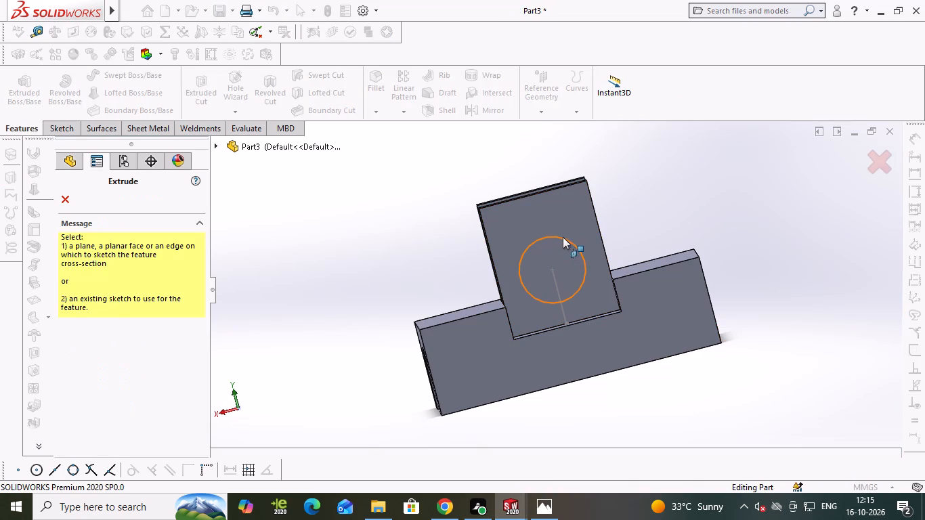
left_click(563, 237)
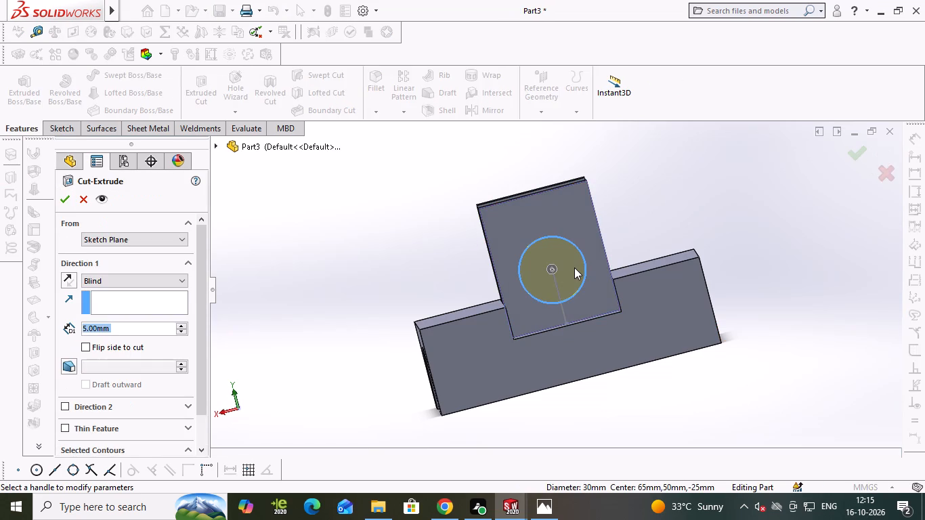
key("Return")
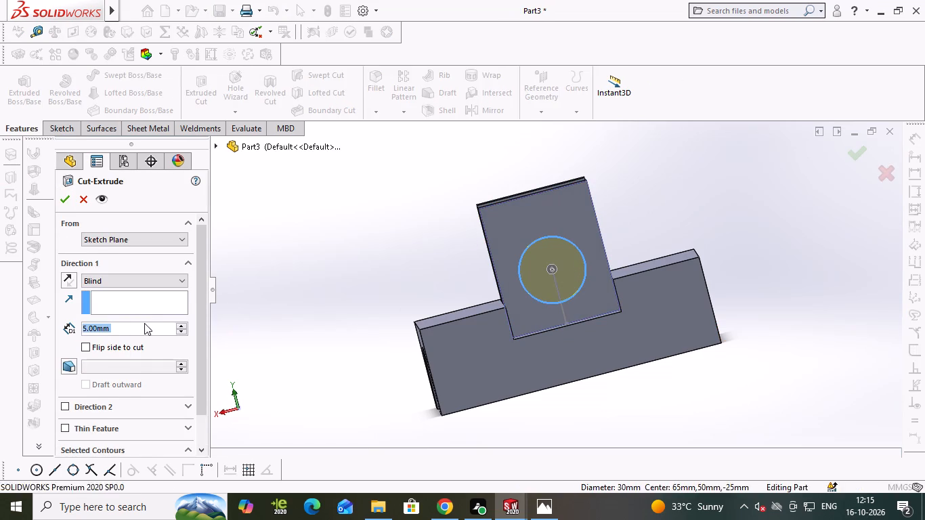
Create a reference plane offset 13 mm from the Front Plane.
middle_click_drag(429, 202, 538, 267)
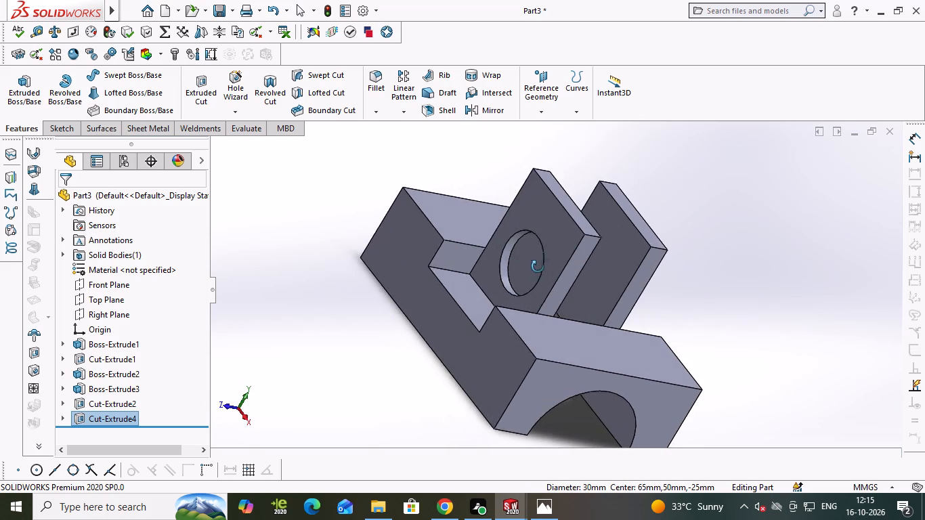
middle_click_drag(538, 267, 542, 274)
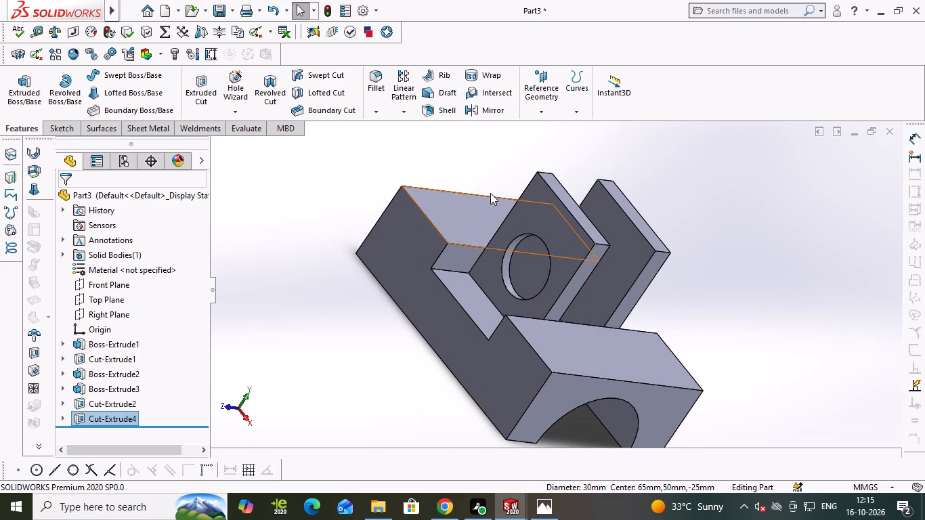
middle_click_drag(490, 192, 462, 231)
middle_click_drag(474, 215, 475, 236)
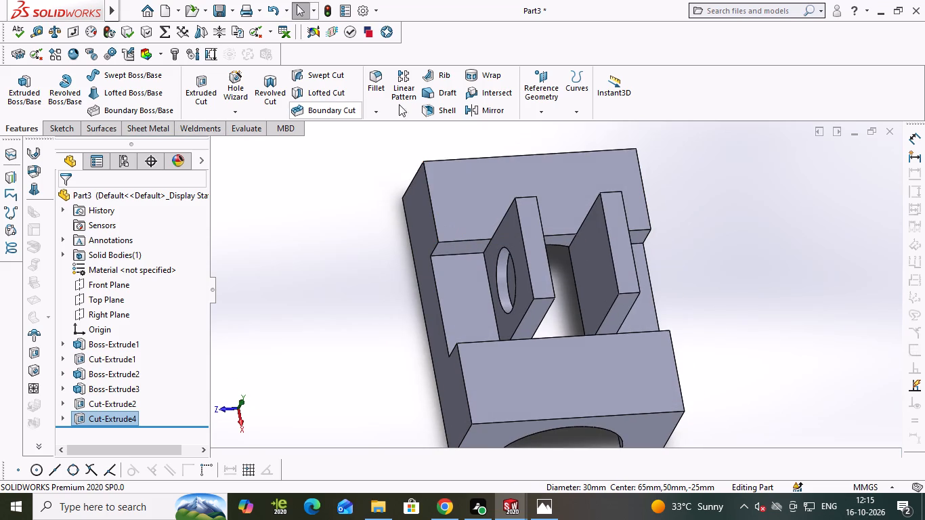
left_click(547, 110)
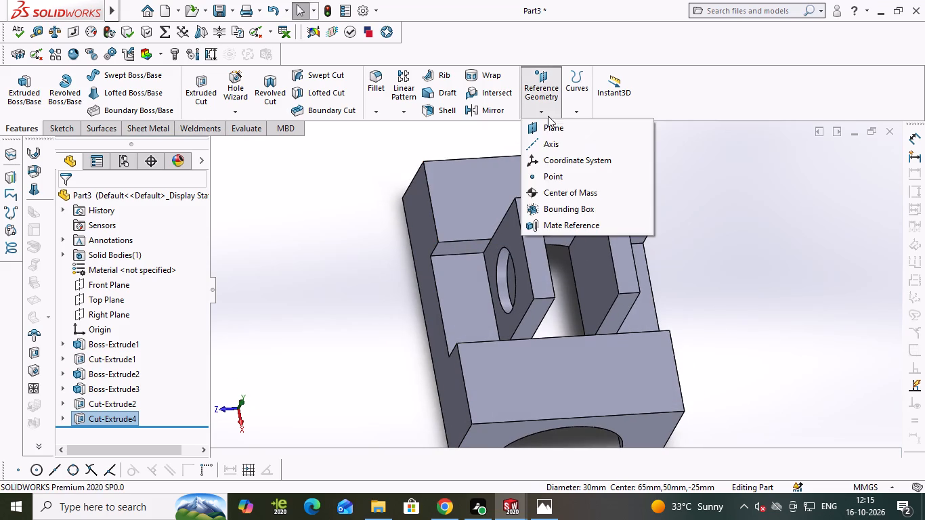
left_click(548, 123)
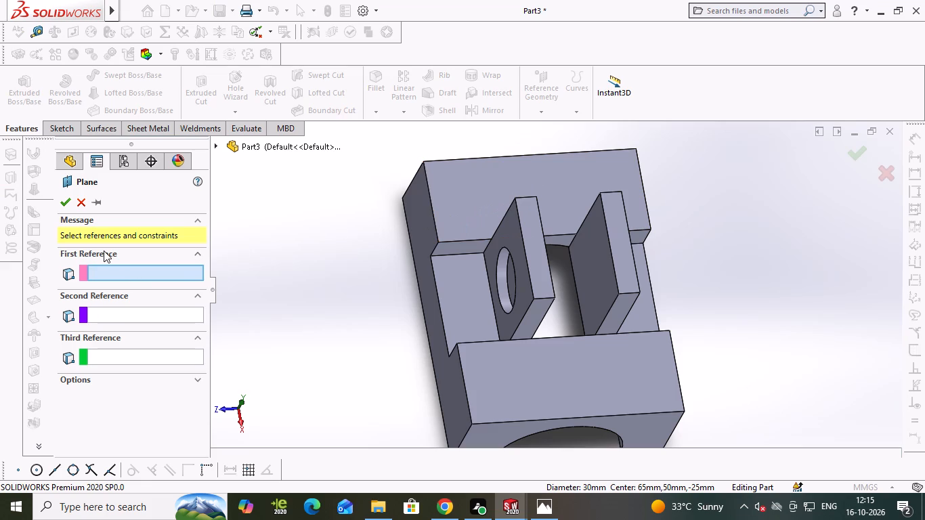
left_click(214, 146)
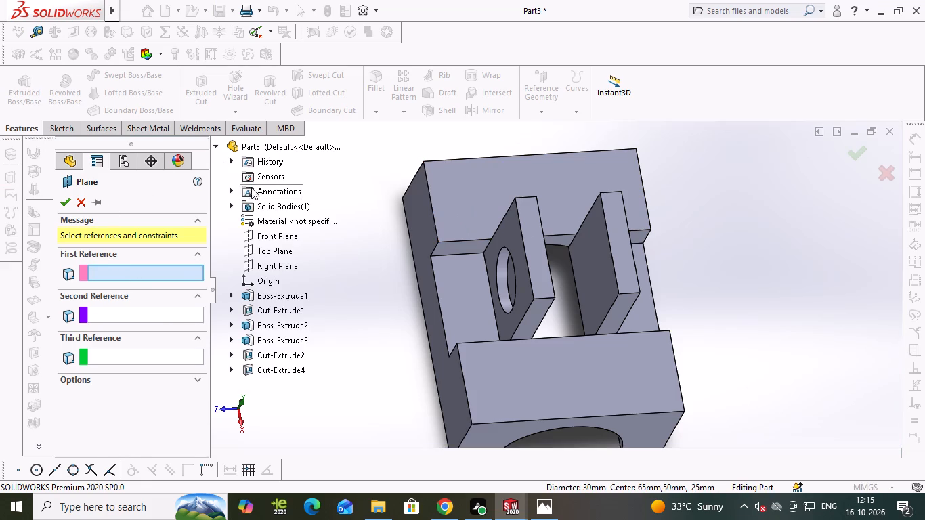
left_click(276, 240)
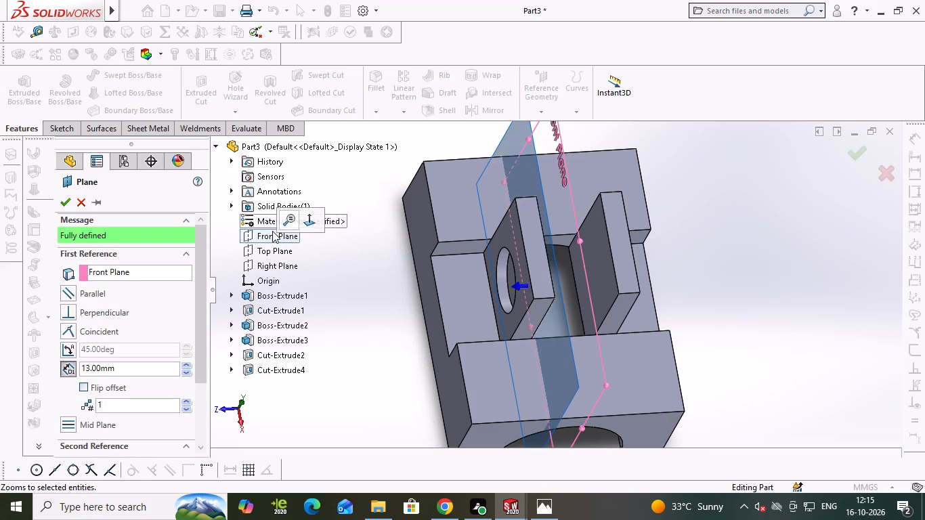
key("Return")
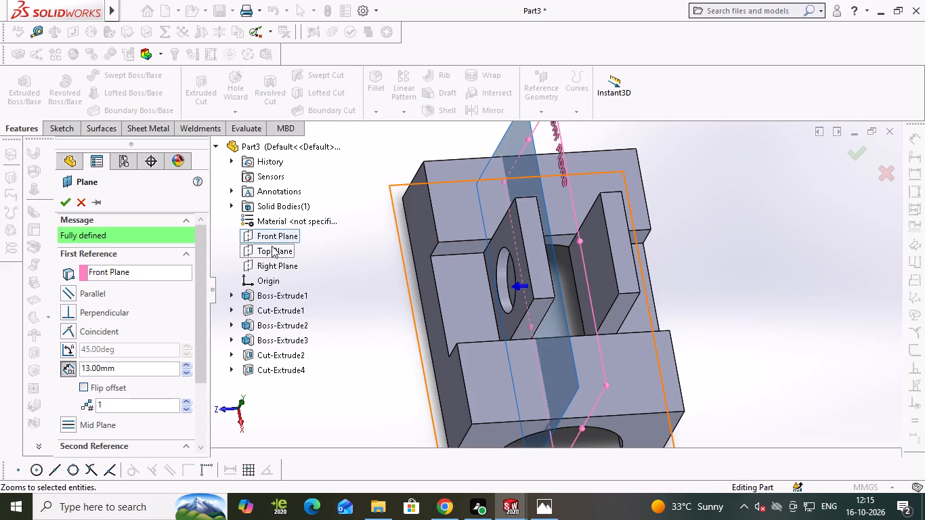
left_click(60, 196)
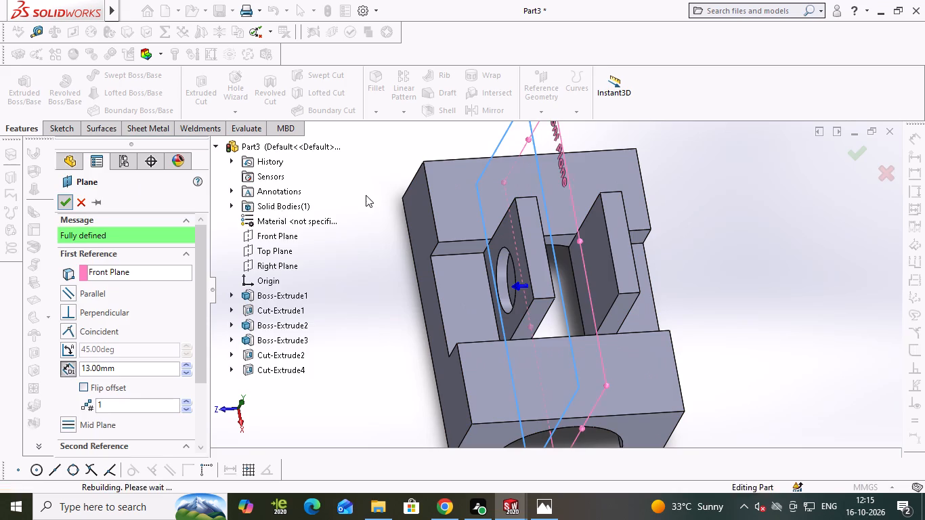
Start a sketch on the new offset plane and draw a 60 mm vertical line up from where the wall's origin-side edge meets the base top.
middle_click_drag(366, 187, 434, 182)
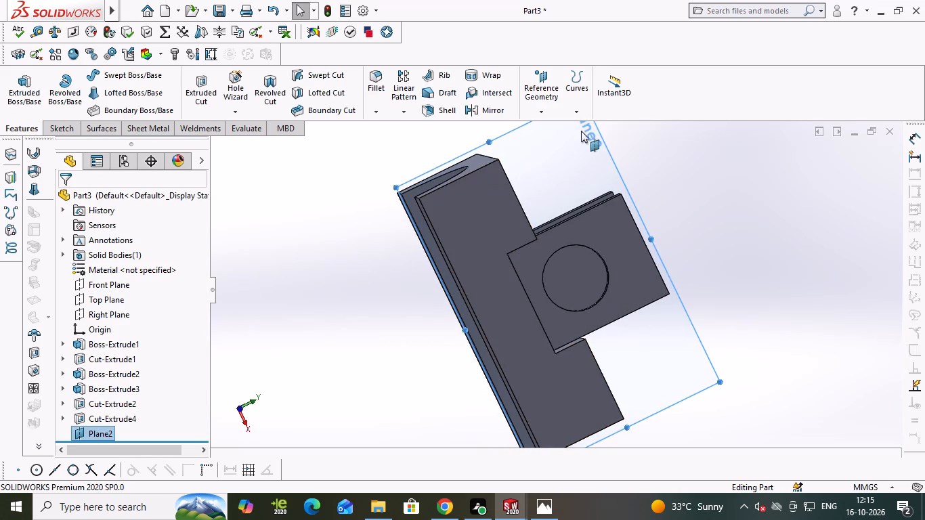
left_click(558, 137)
left_click(613, 100)
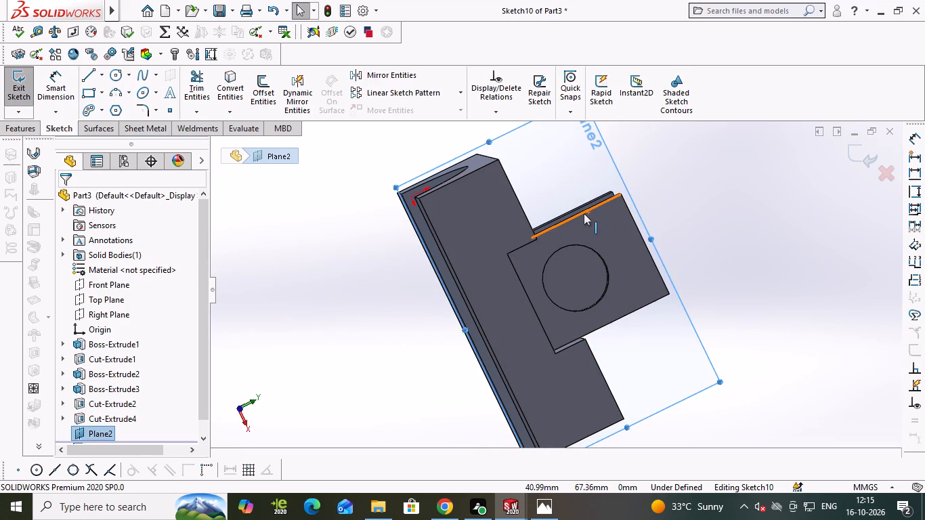
key("ctrl+8")
right_click_drag(540, 200, 409, 234)
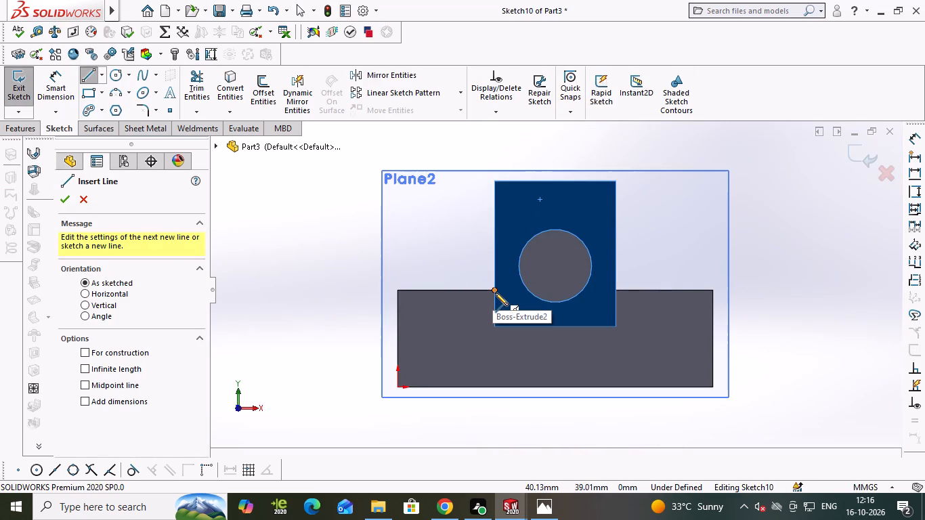
left_click(495, 292)
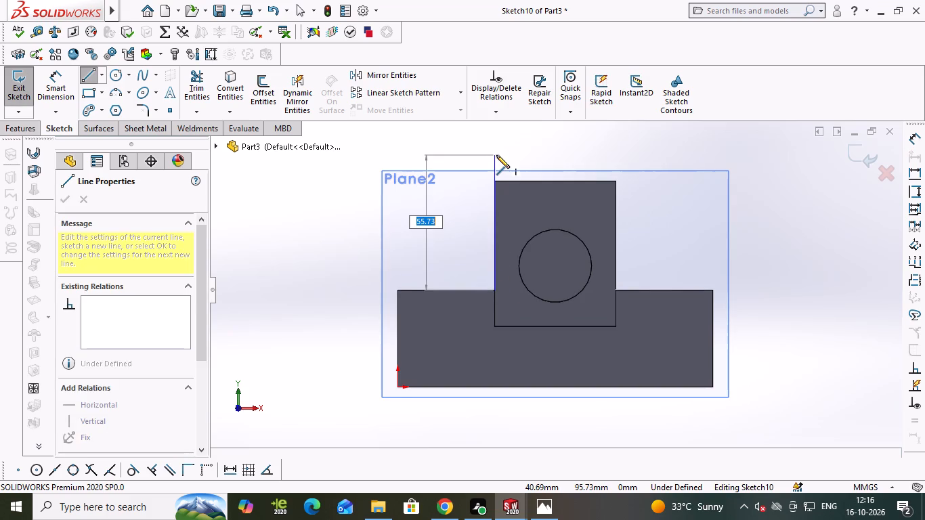
type("60")
key("Return")
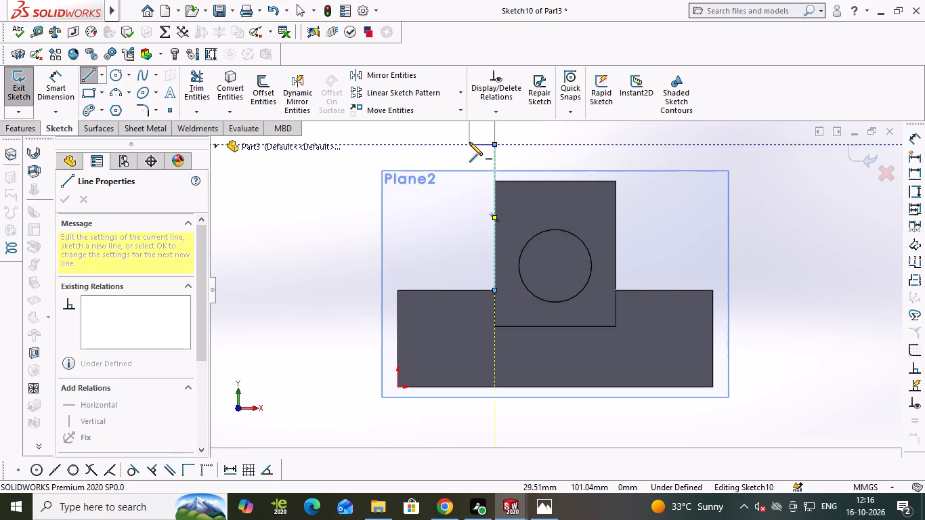
key("Escape")
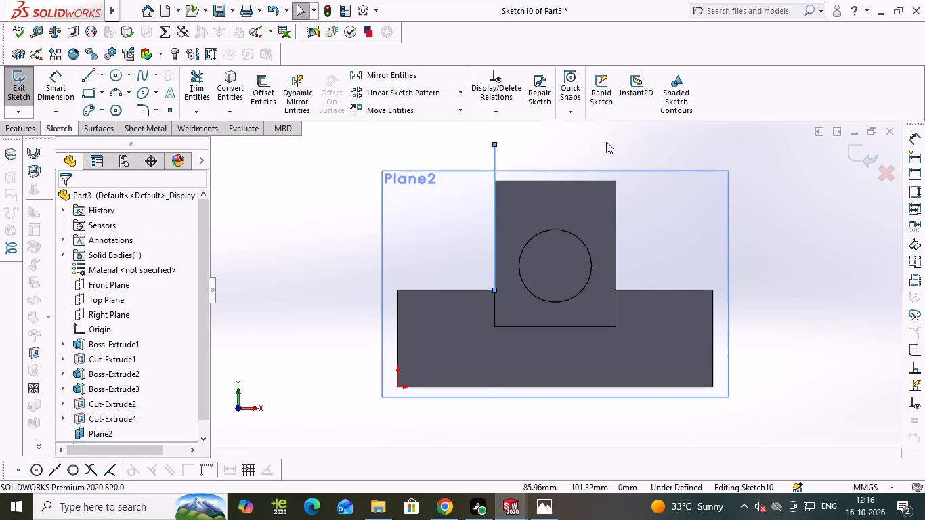
Draw helper lines: a 15 mm vertical up from the wall's top midpoint, then 40 mm half-width and 80 mm full-width horizontals at its upper end.
right_click_drag(662, 147, 551, 167)
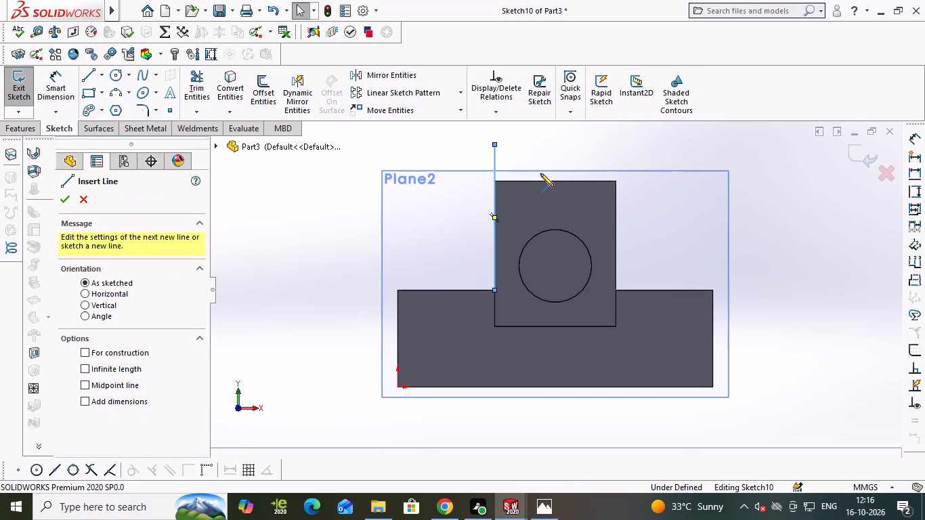
left_click(555, 180)
left_click(554, 143)
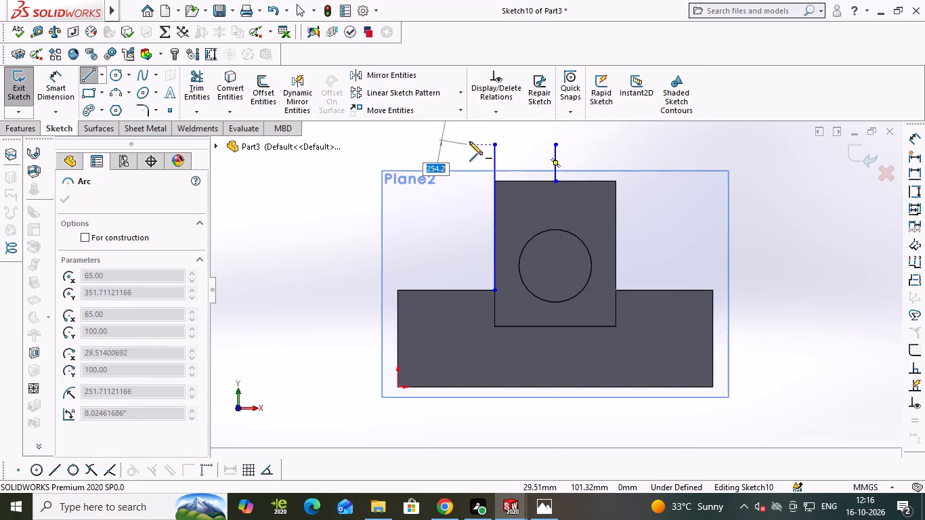
key("Escape")
right_click_drag(582, 130, 486, 158)
left_click(555, 144)
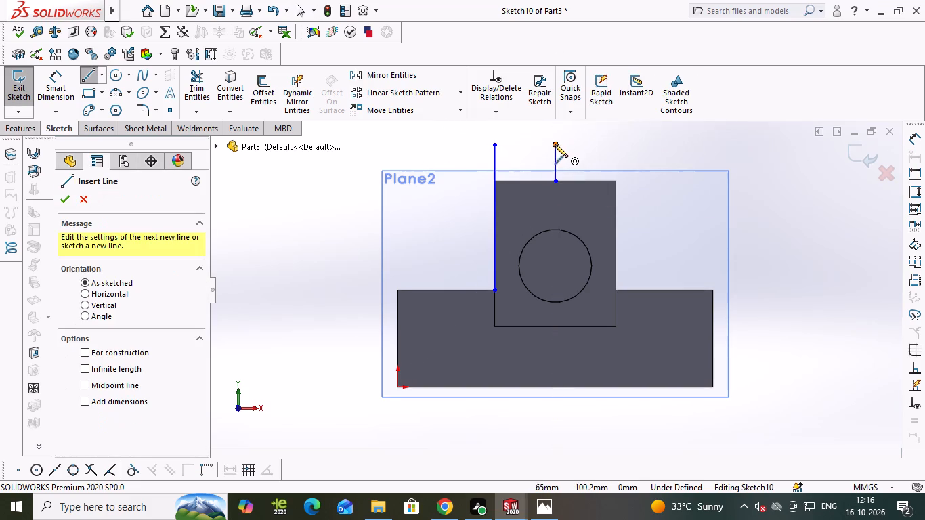
type("40")
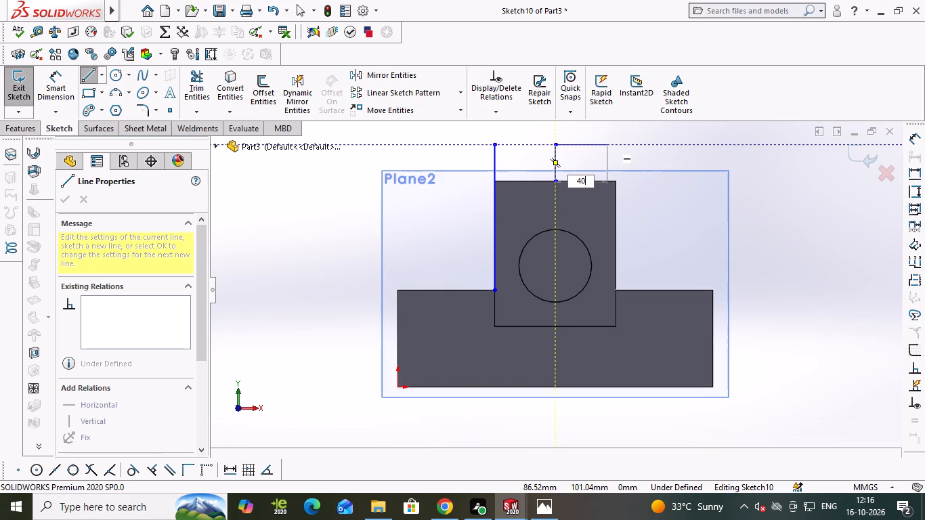
key("Return")
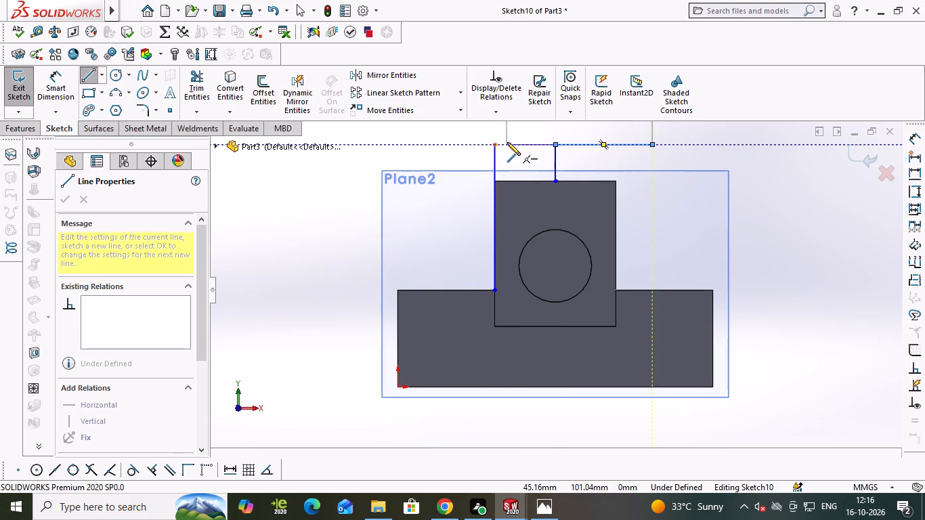
type("80")
key("Return")
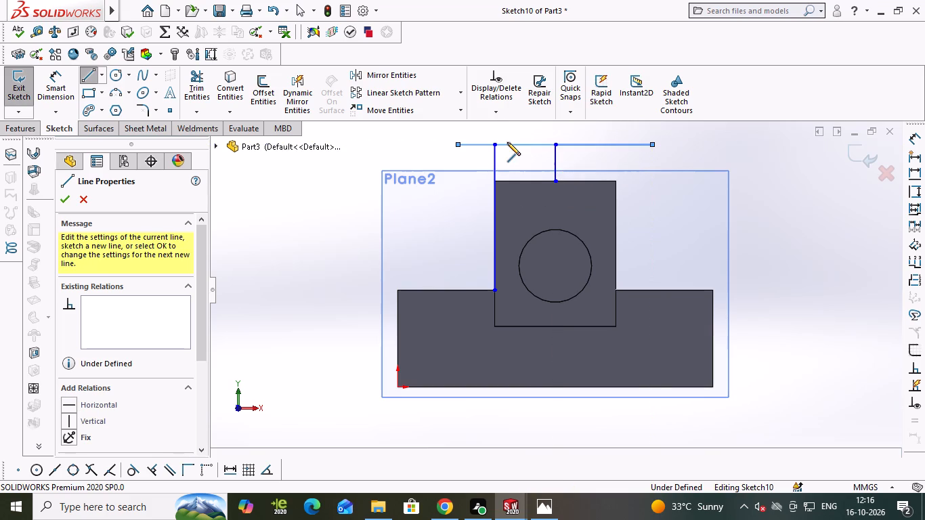
key("Escape")
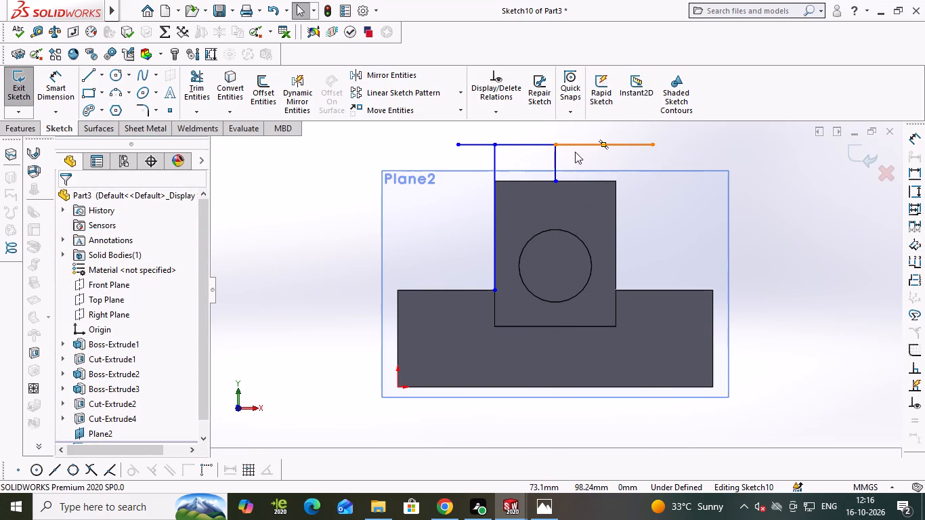
Draw the support profile farther from the origin: 60 mm vertical inner edge, short top edge, slanted edge to the base's top corner, and bottom edge.
right_click_drag(727, 168, 572, 216)
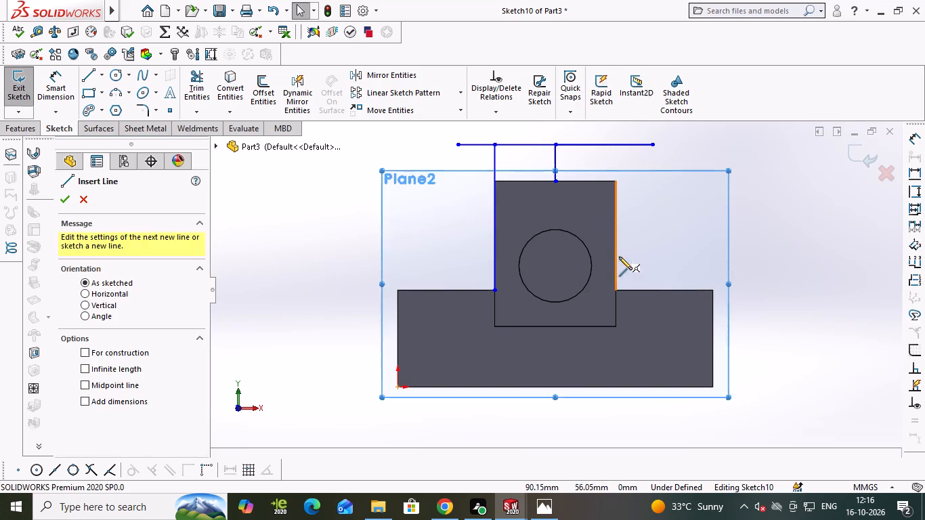
left_click(617, 290)
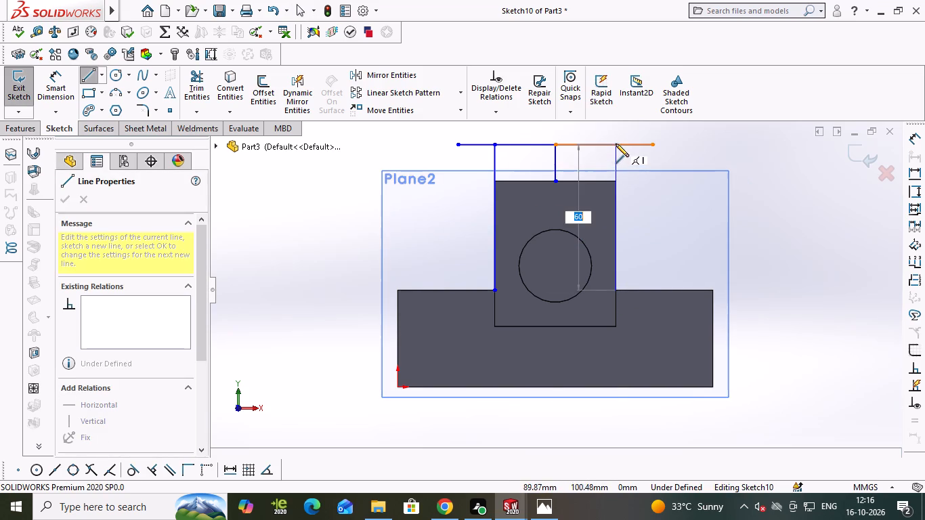
left_click(616, 144)
left_click(653, 144)
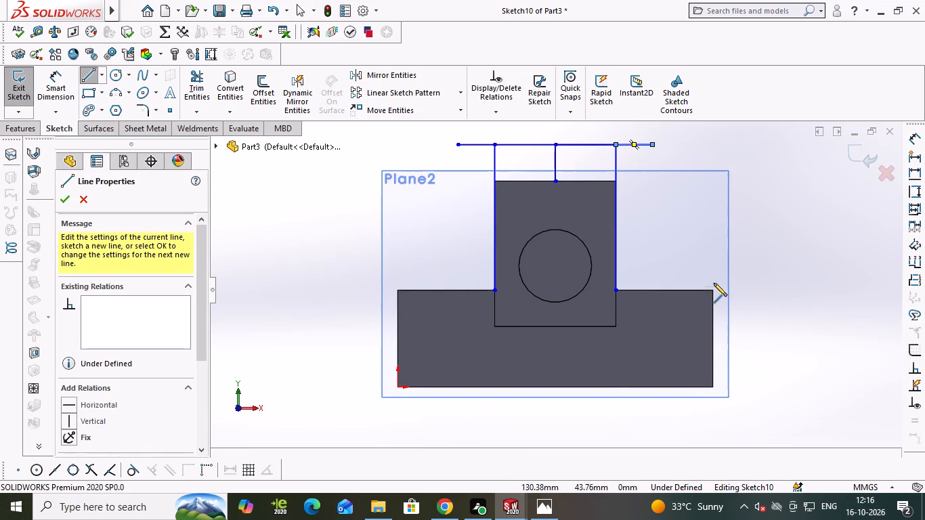
left_click(712, 290)
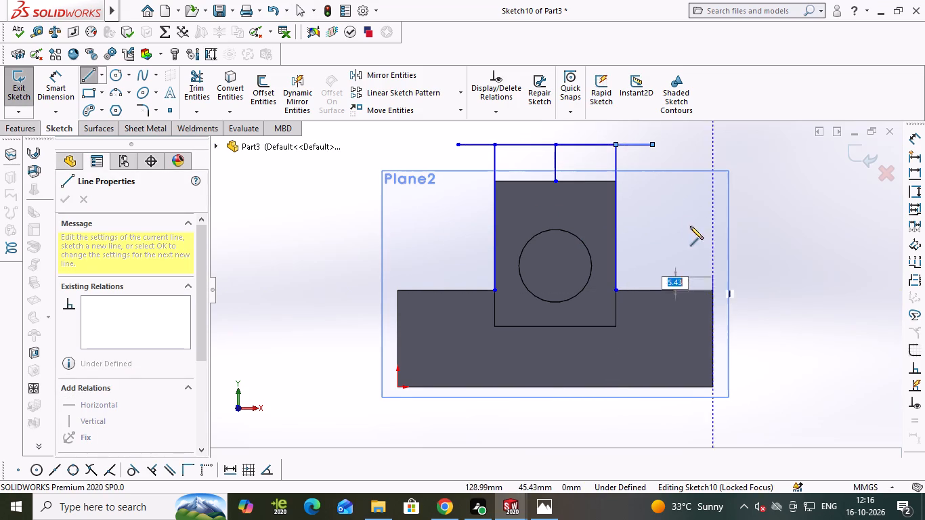
left_click(655, 146)
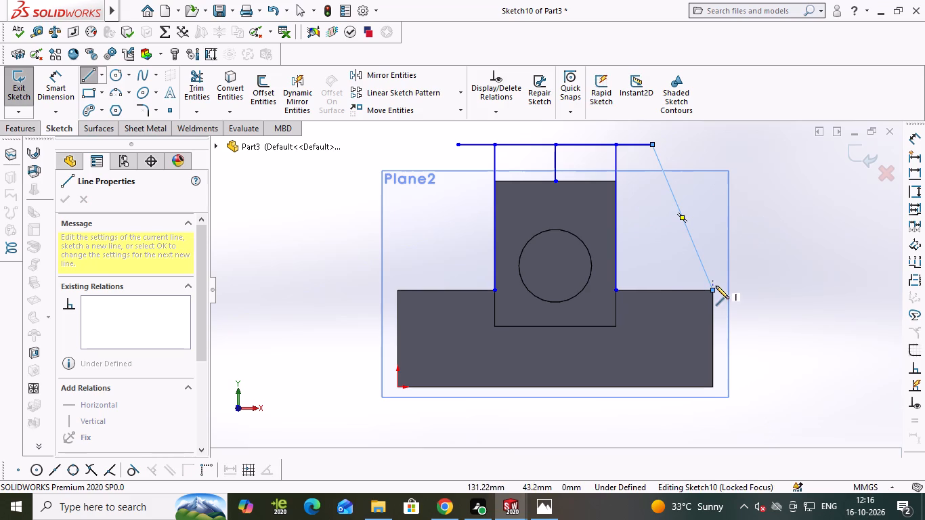
left_click(714, 290)
left_click(618, 290)
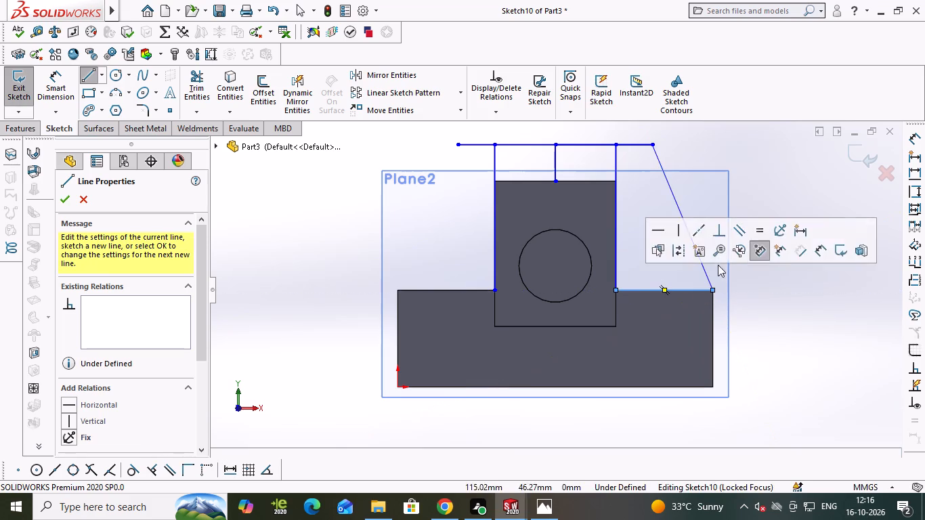
Draw the origin-side support's slanted edge from the 80 mm line's end to the base's top corner, and its bottom edge to the wall.
left_click(454, 146)
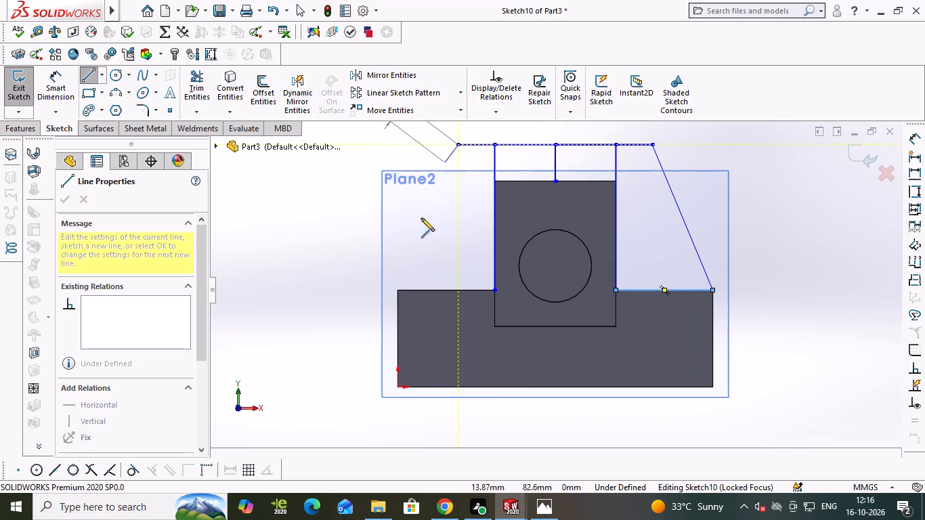
left_click(396, 289)
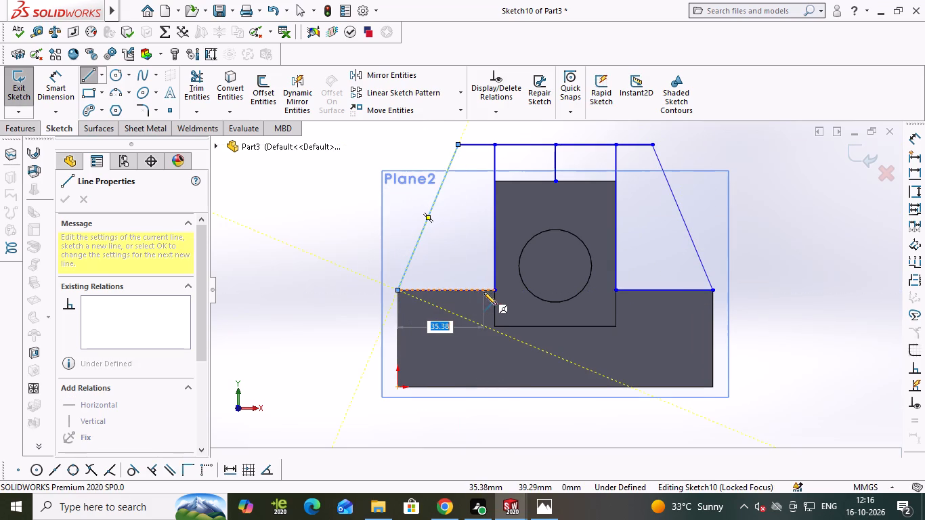
left_click(495, 289)
key("Escape")
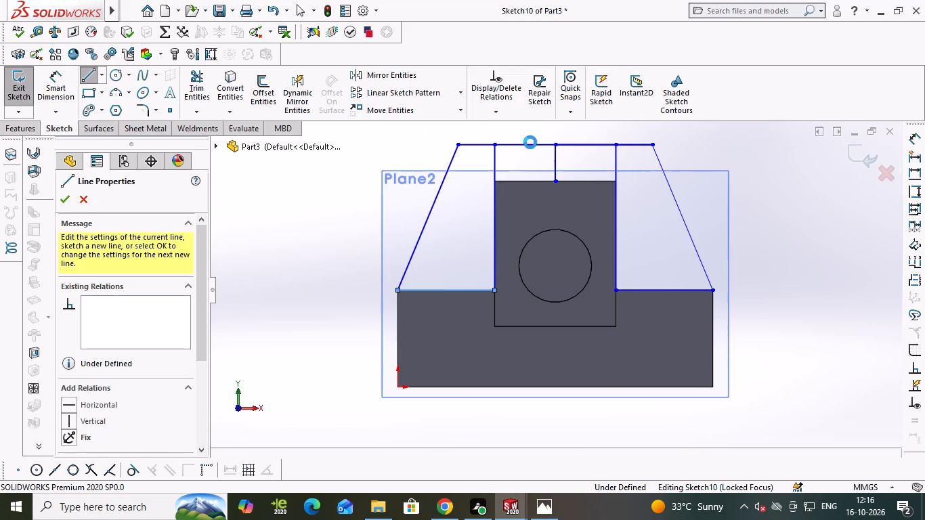
Delete the 80 mm and 40 mm horizontal helper lines and the short vertical helper line above the wall.
left_click(528, 141)
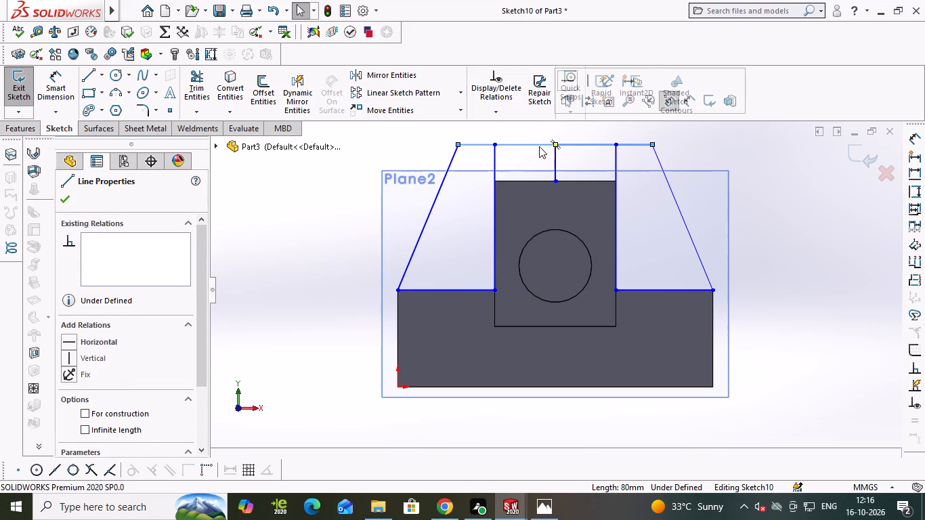
key("Delete")
left_click(559, 156)
key("Delete")
left_click(575, 142)
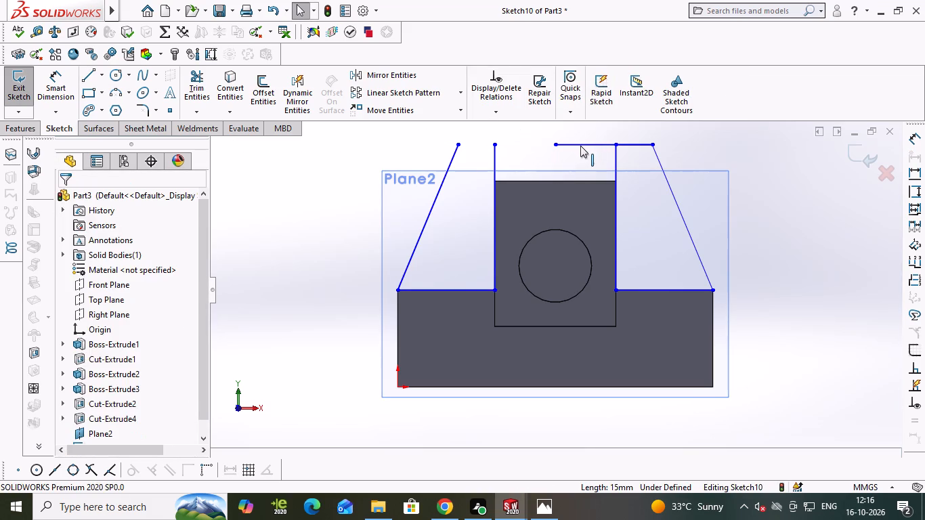
left_click(580, 146)
key("Delete")
Close the origin-side support profile with a horizontal top line between its slanted and vertical edges.
right_click_drag(555, 137, 433, 153)
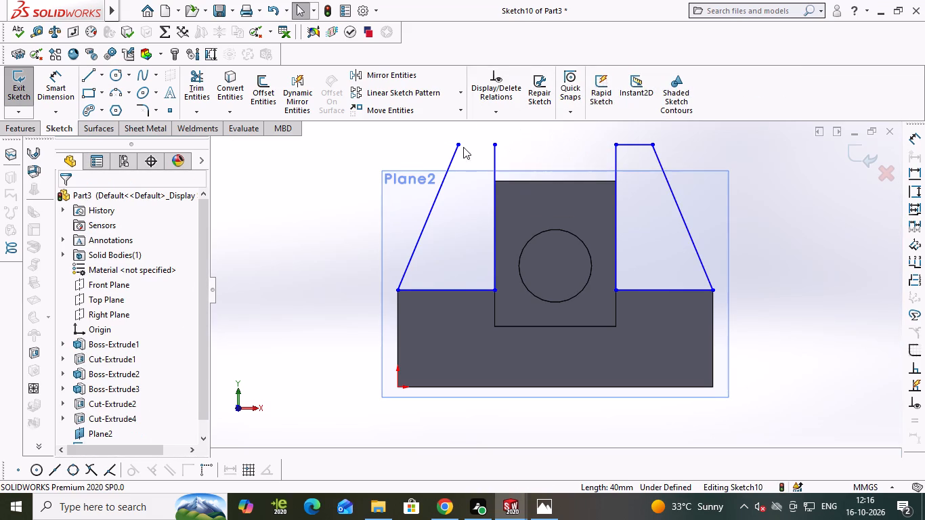
left_click(459, 144)
left_click(496, 145)
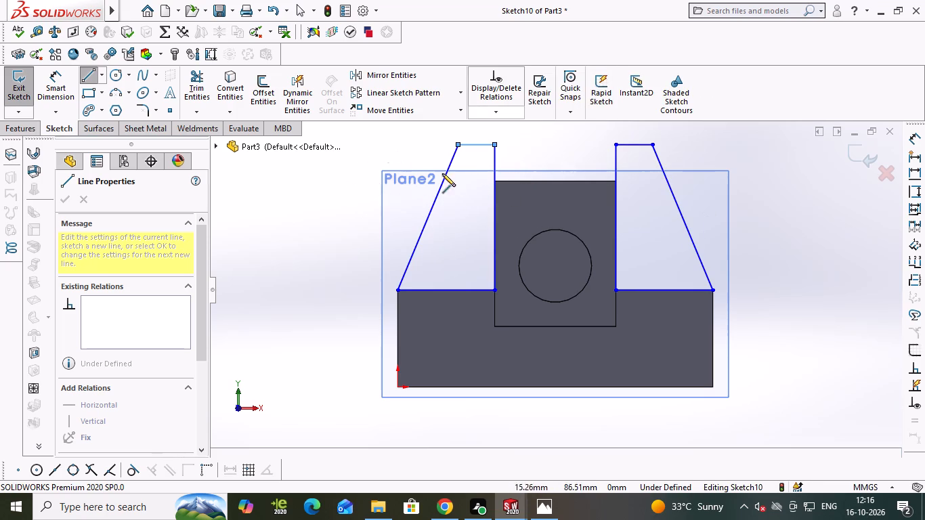
Check the reference drawing and extrude the two support profiles 20 mm blind with Extruded Boss.
key("alt+Tab")
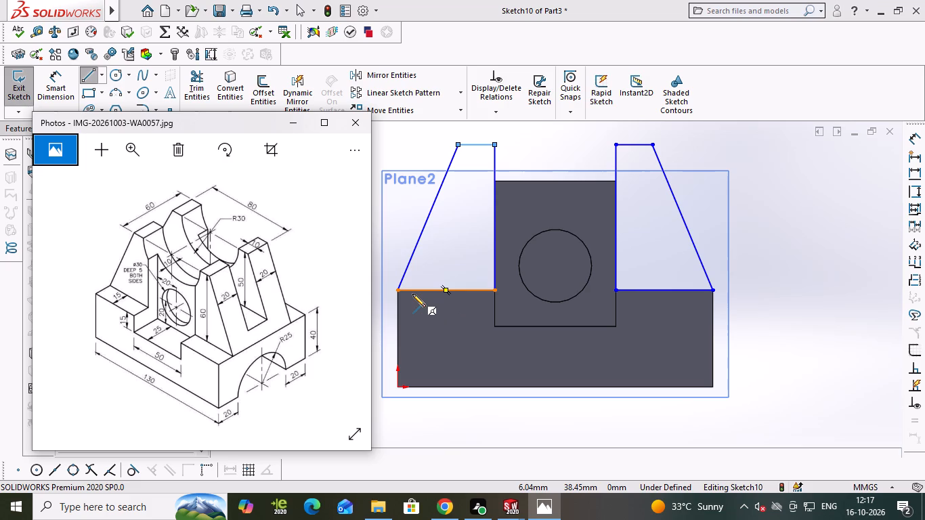
key("alt+Tab")
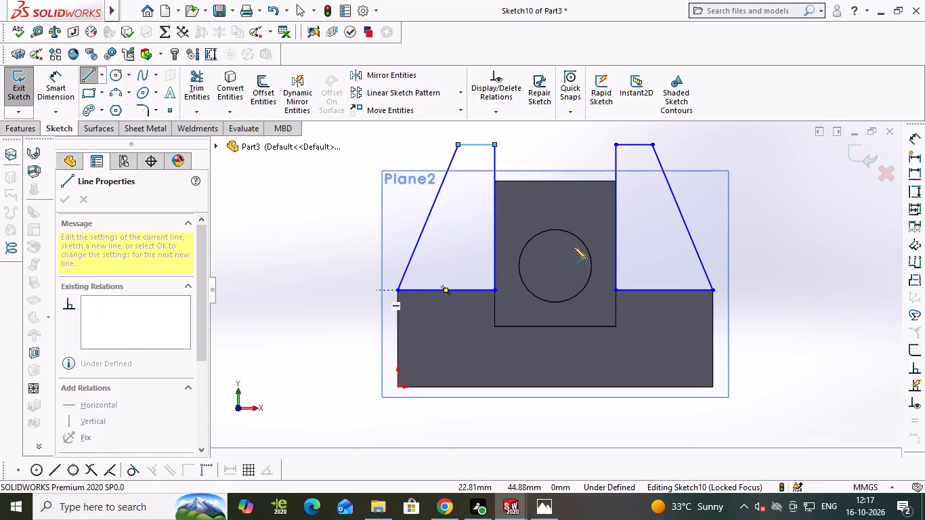
key("alt+Tab")
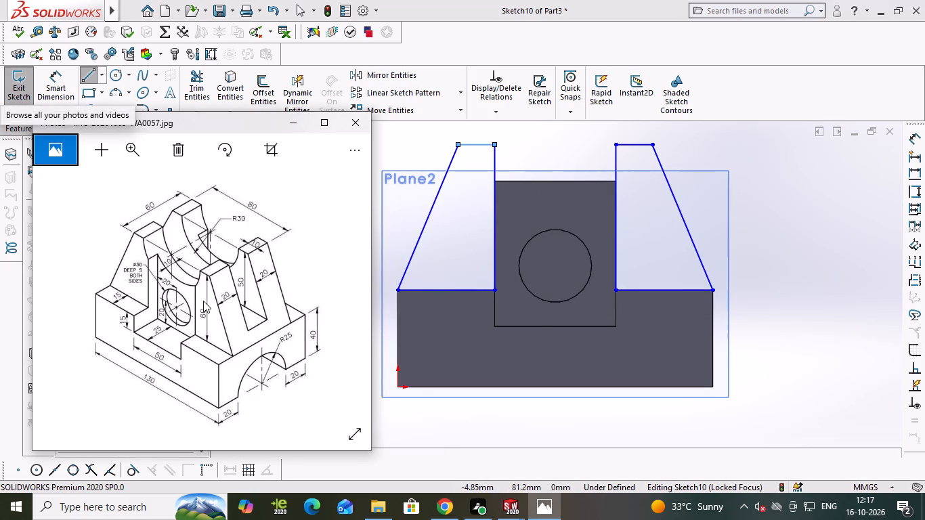
key("alt+Tab")
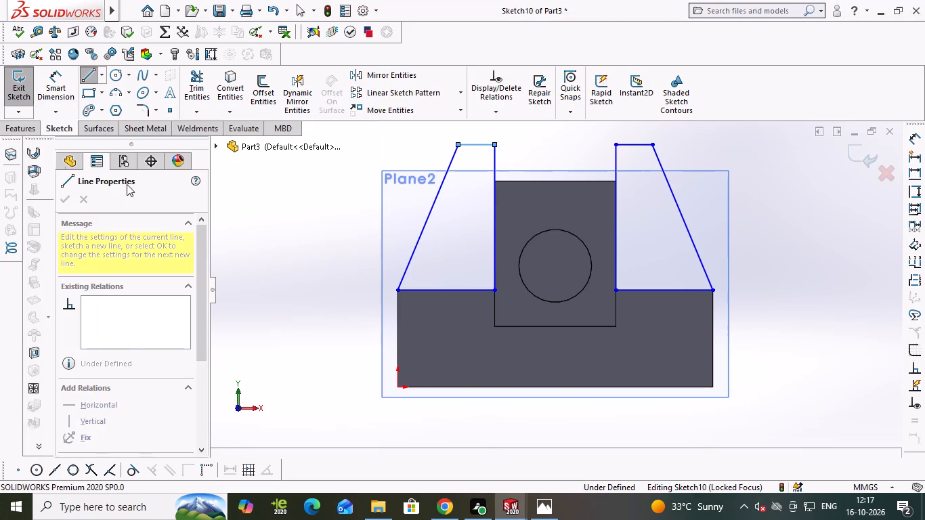
left_click(14, 130)
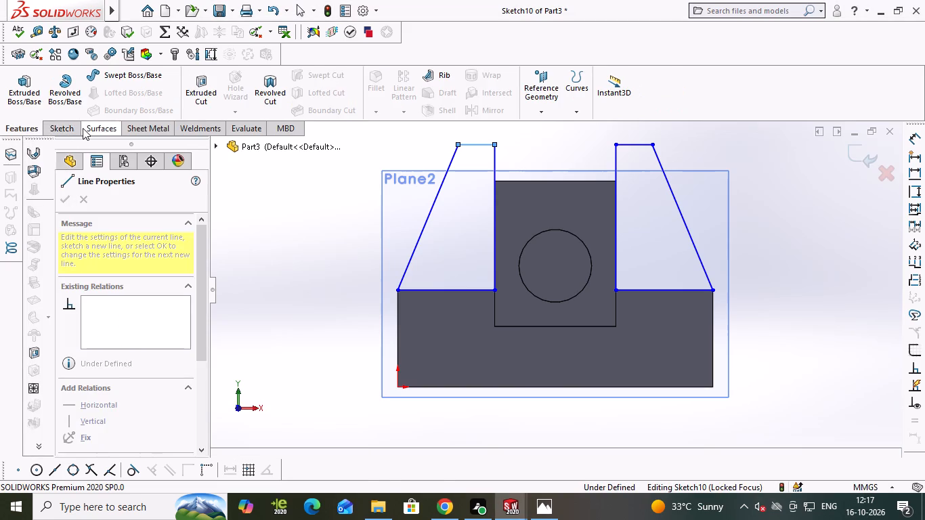
left_click(37, 83)
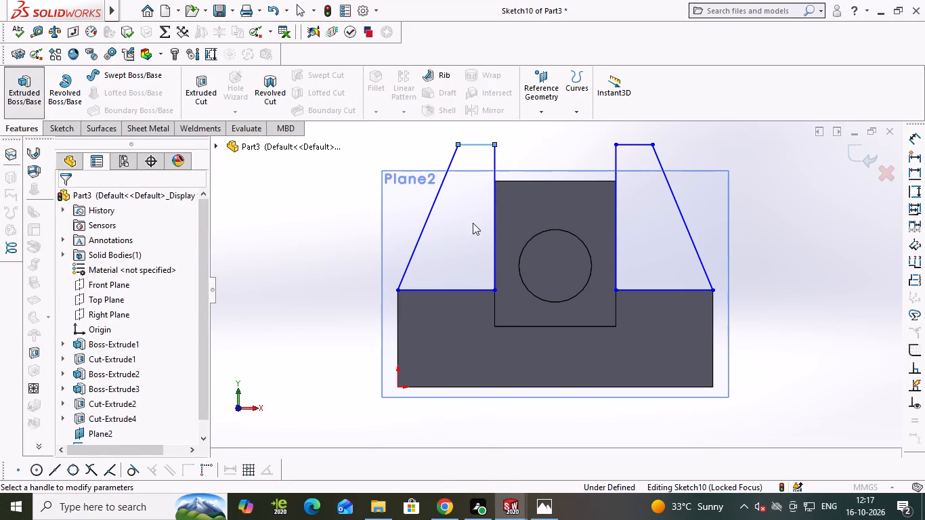
middle_click_drag(311, 195, 328, 292)
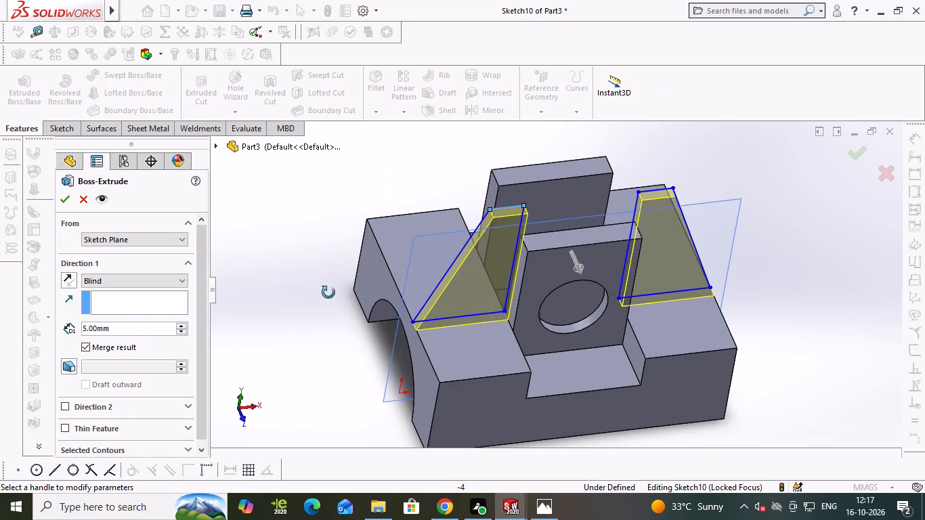
middle_click_drag(328, 292, 328, 294)
double_click(131, 330)
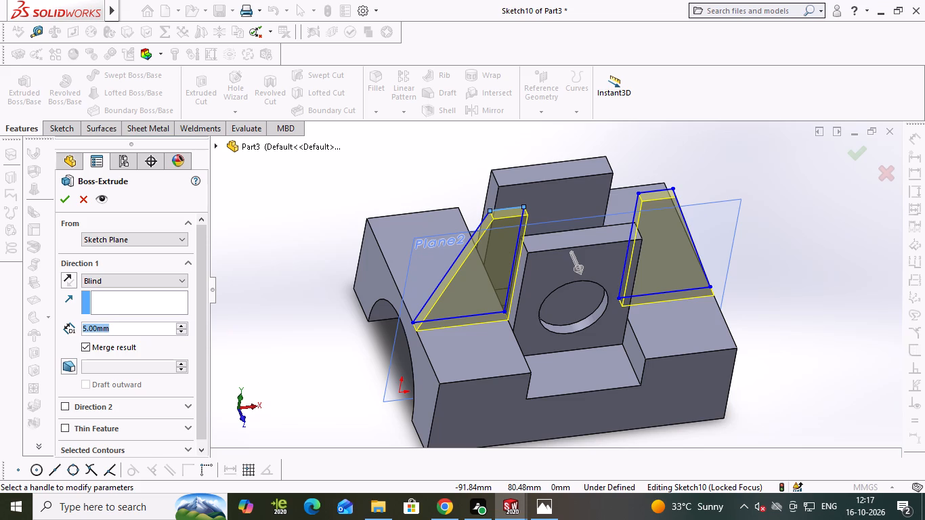
type("20")
key("Return")
key("Return")
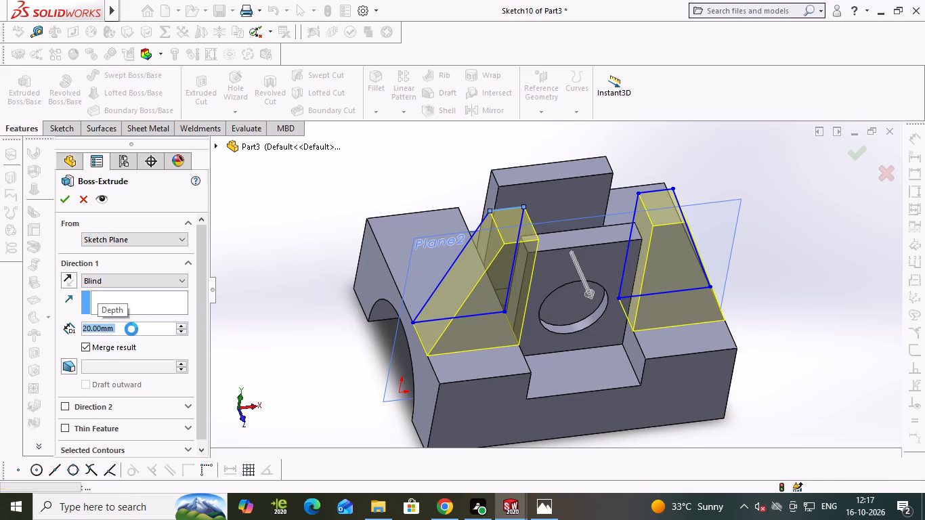
Start a sketch on Plane2 and draw a 50 mm horizontal line joining the two supports' inner top corners.
middle_click_drag(614, 276, 565, 212)
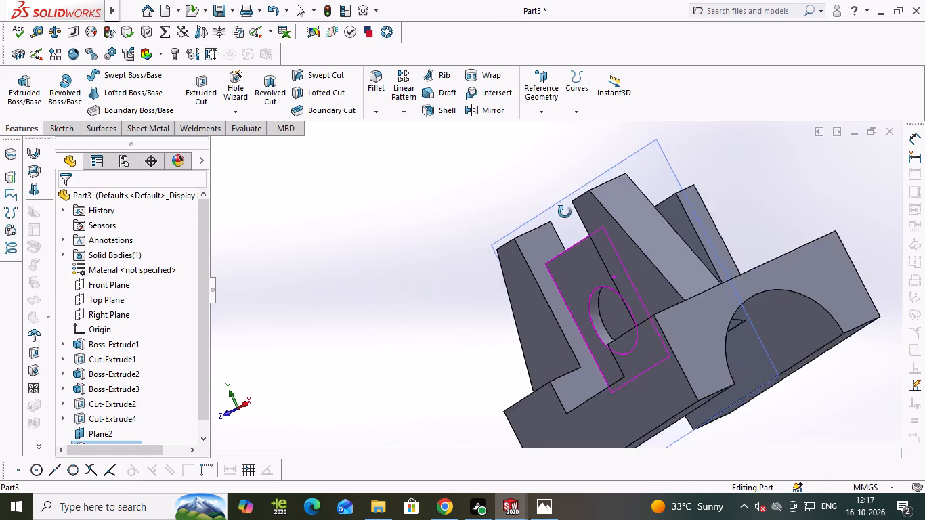
middle_click_drag(565, 212, 575, 201)
middle_click_drag(572, 213, 590, 194)
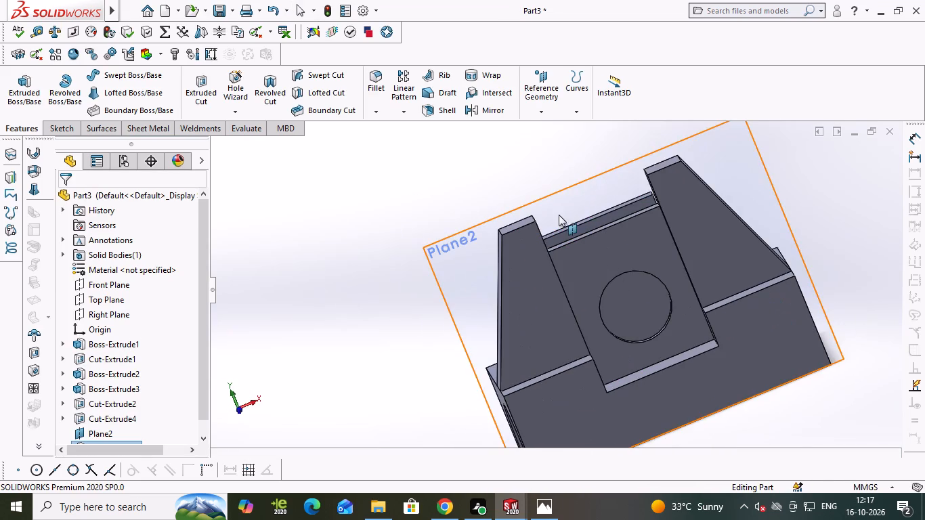
middle_click_drag(559, 216, 558, 196)
left_click(458, 244)
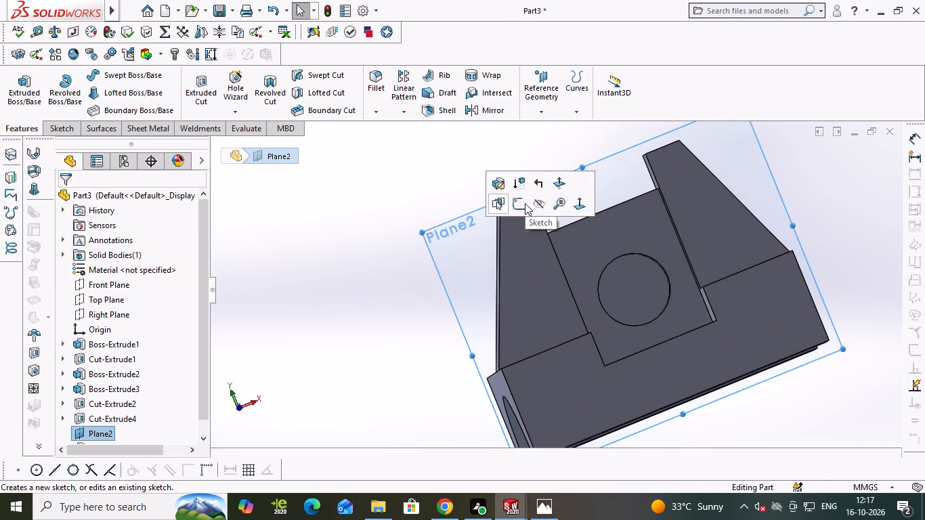
left_click(523, 203)
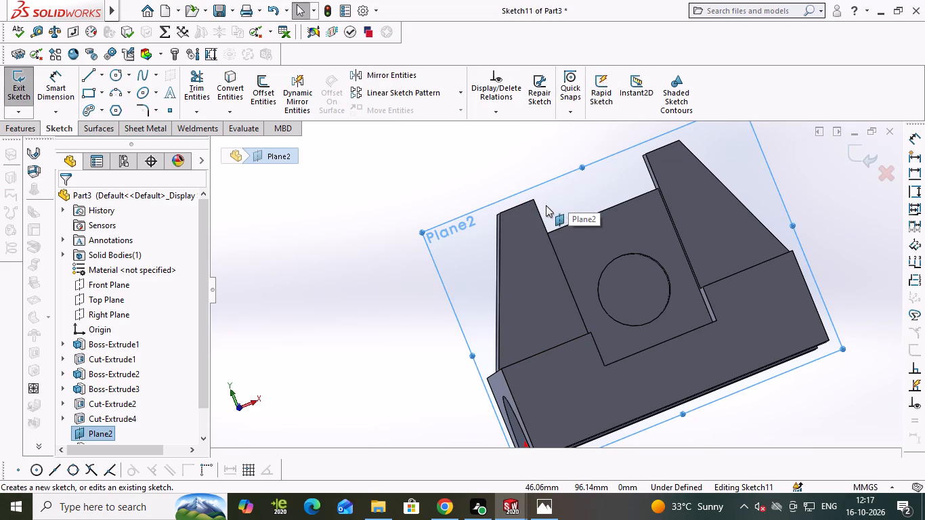
key("ctrl+8")
right_click_drag(574, 177, 492, 176)
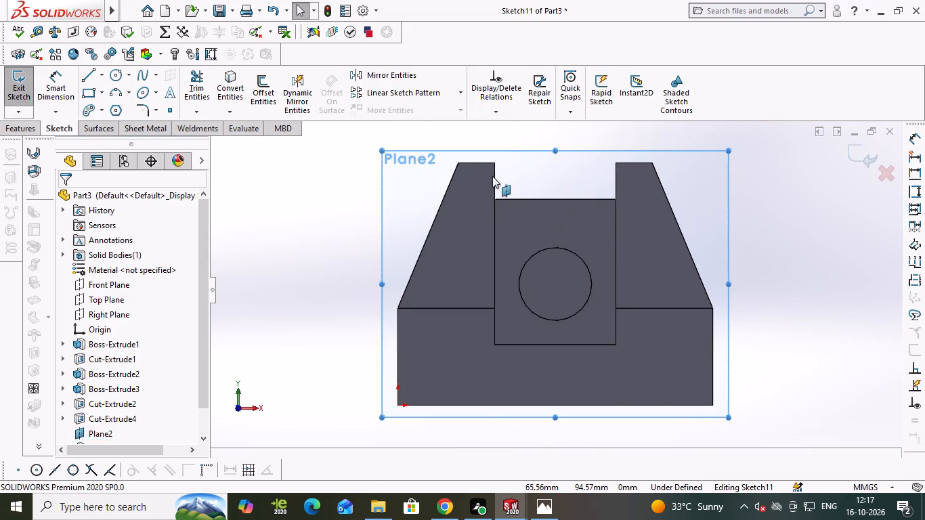
right_click_drag(492, 176, 479, 177)
left_click(494, 163)
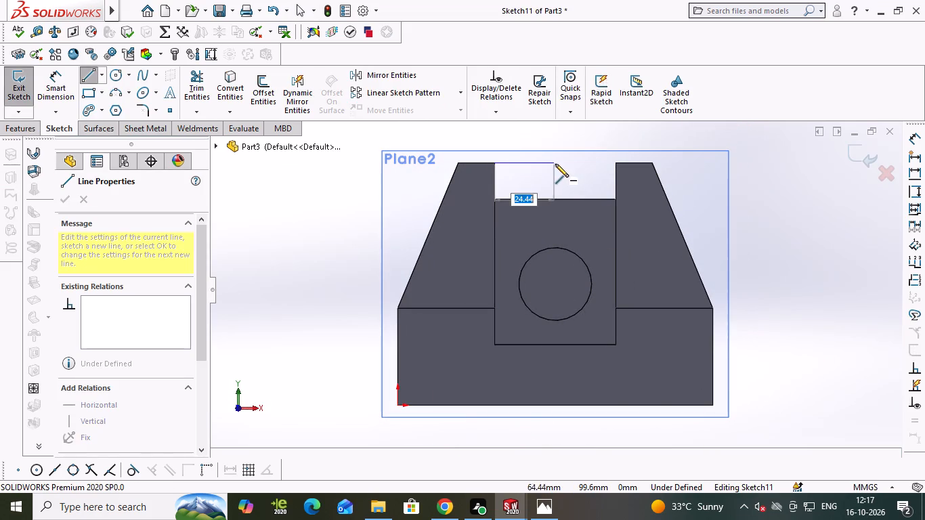
left_click(618, 164)
key("Escape")
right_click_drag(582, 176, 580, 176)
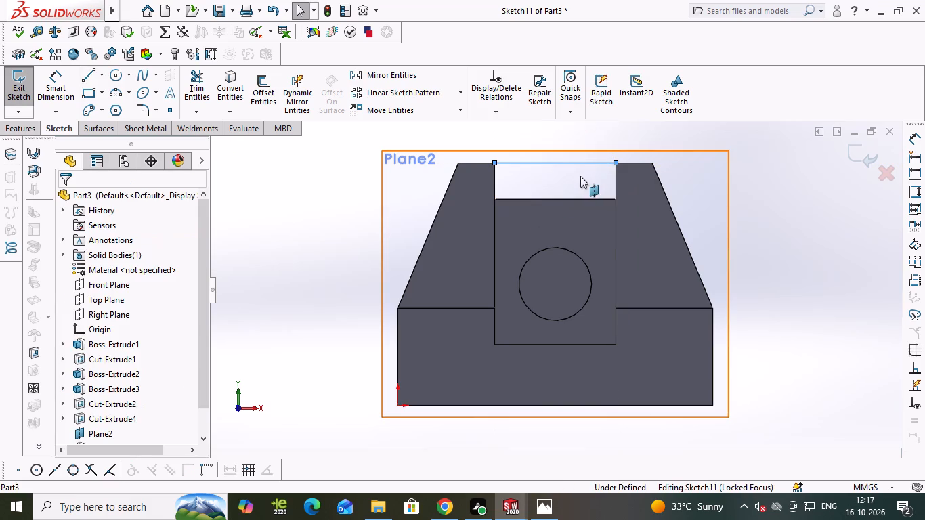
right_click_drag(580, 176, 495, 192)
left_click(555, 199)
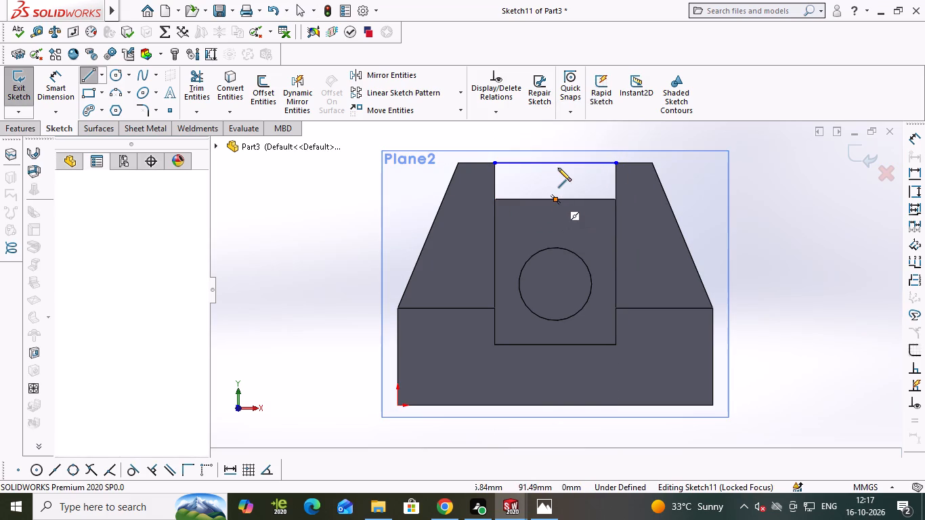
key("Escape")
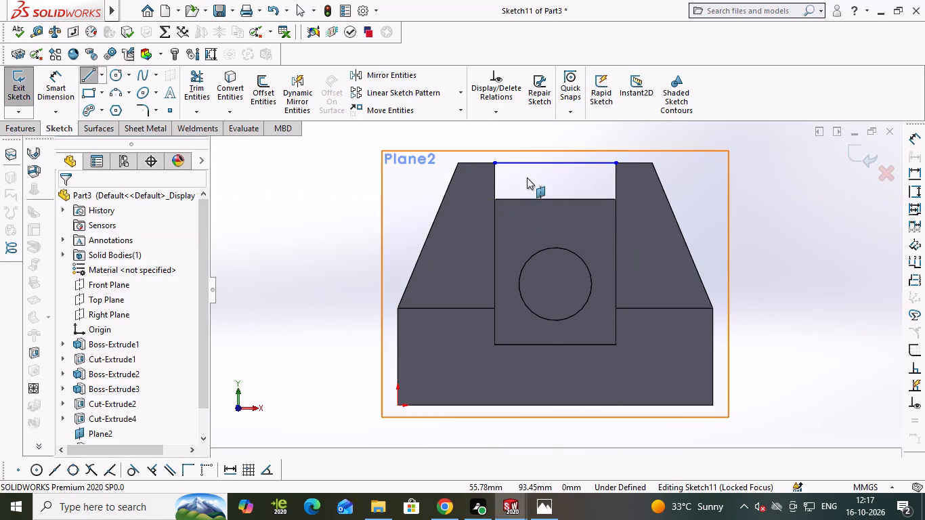
Check the reference drawing and draw a circle of radius 30 mm centred on the horizontal line's midpoint.
right_click_drag(527, 177, 611, 175)
left_click(555, 161)
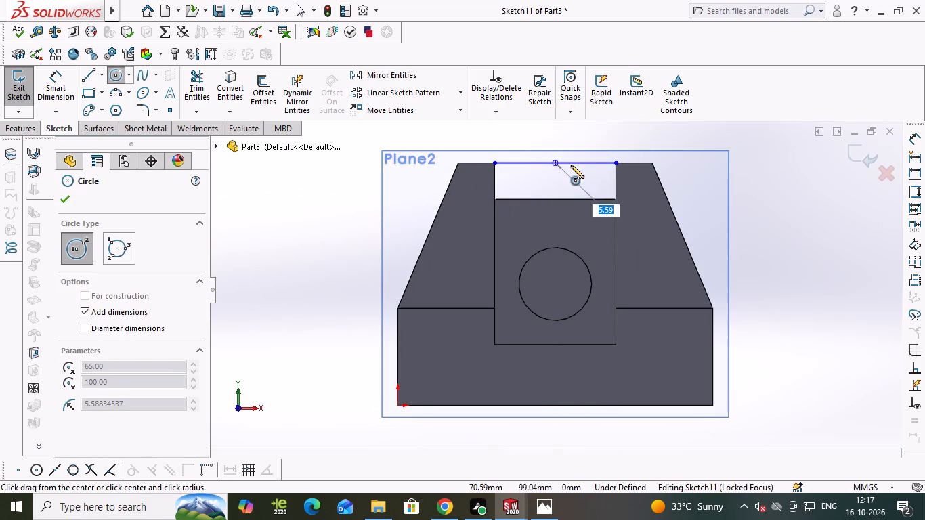
key("alt+Tab")
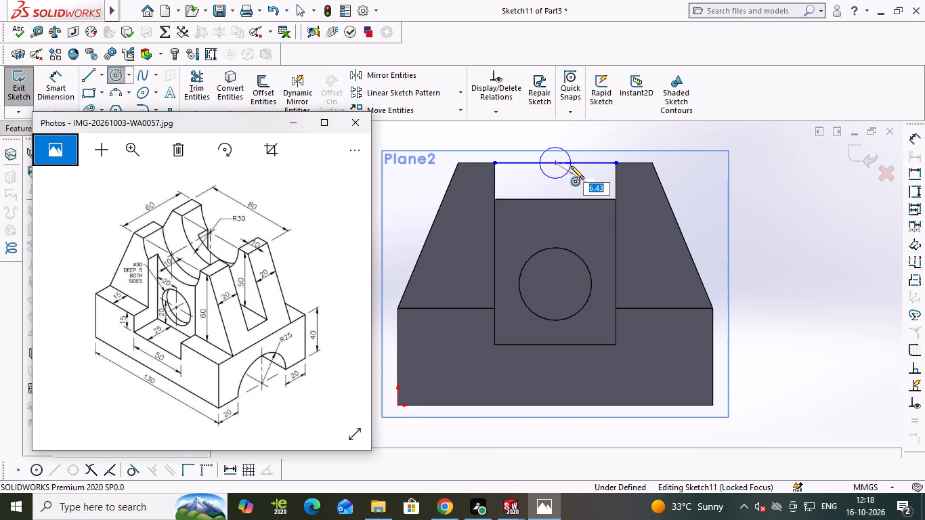
key("alt+Tab")
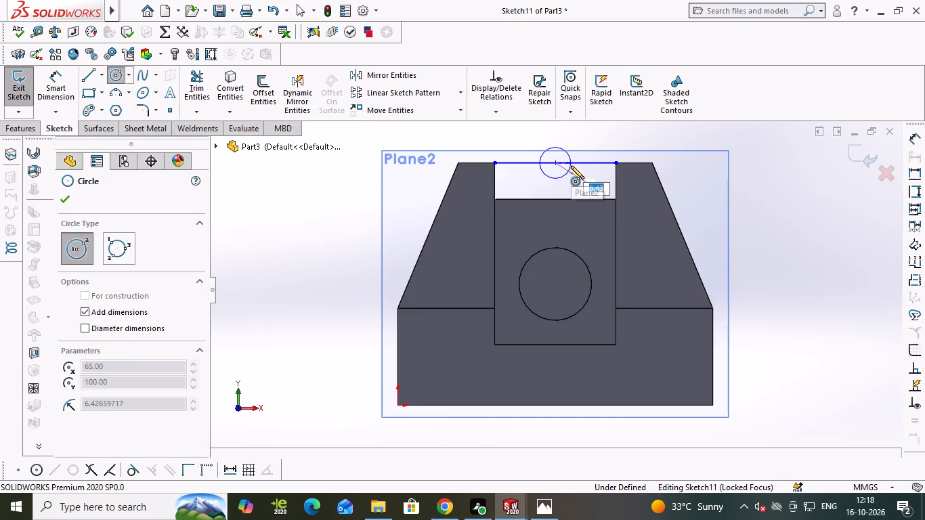
type("30")
key("Return")
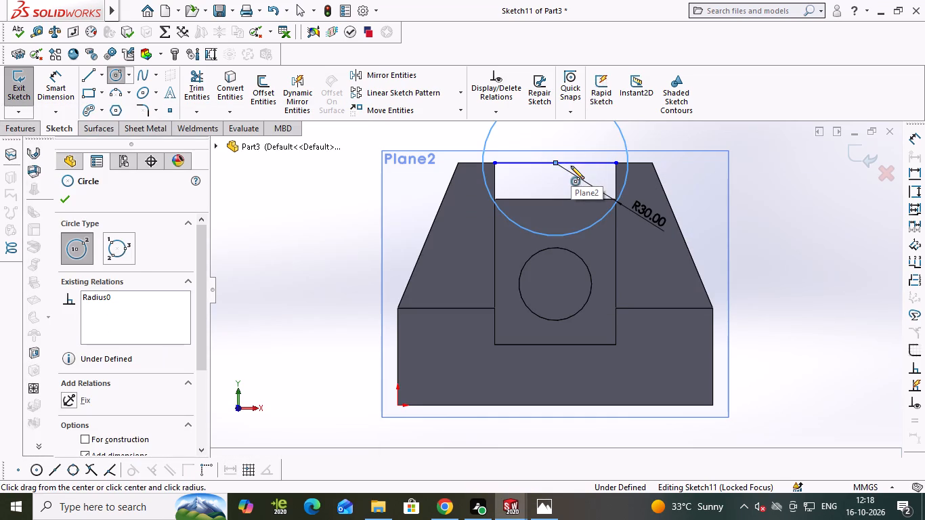
Cut the R30 circle region through the supports and walls with Extruded Cut set to Through All - Both.
left_click(25, 127)
left_click(192, 87)
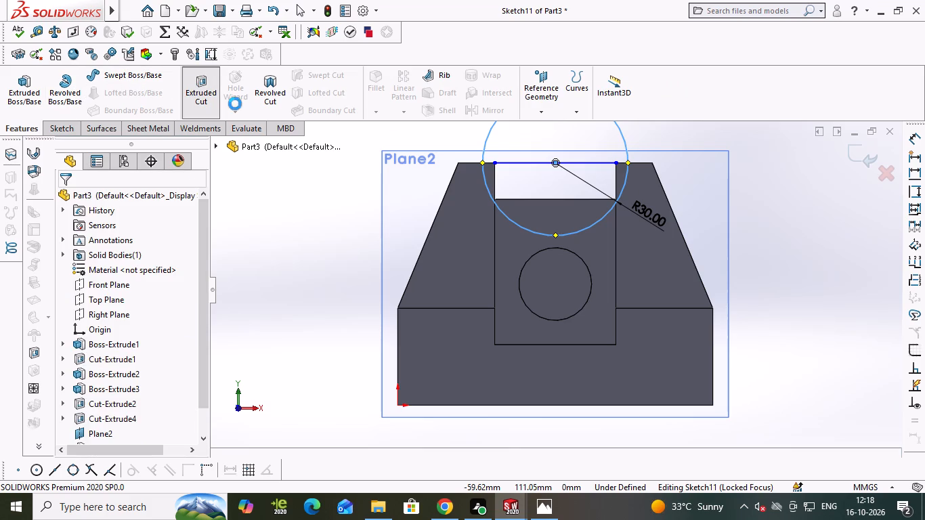
left_click(538, 183)
left_click(548, 215)
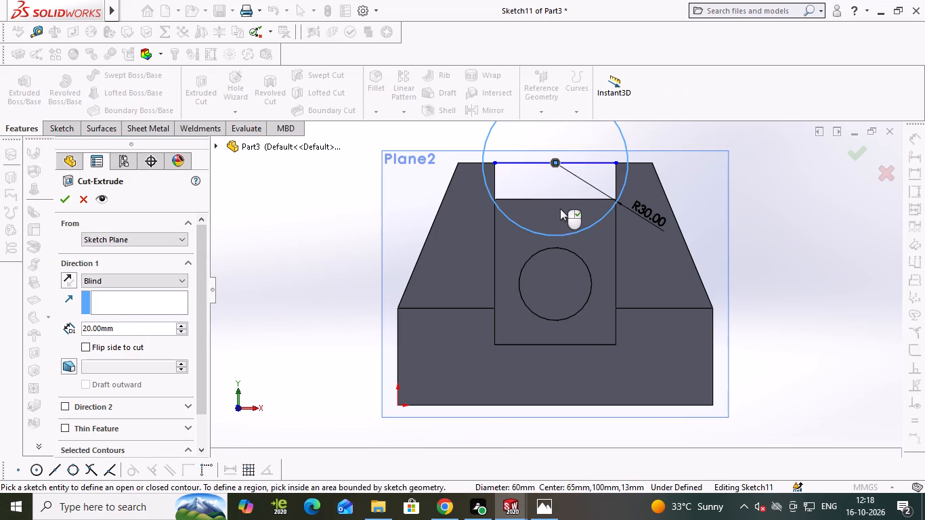
middle_click_drag(532, 182, 546, 288)
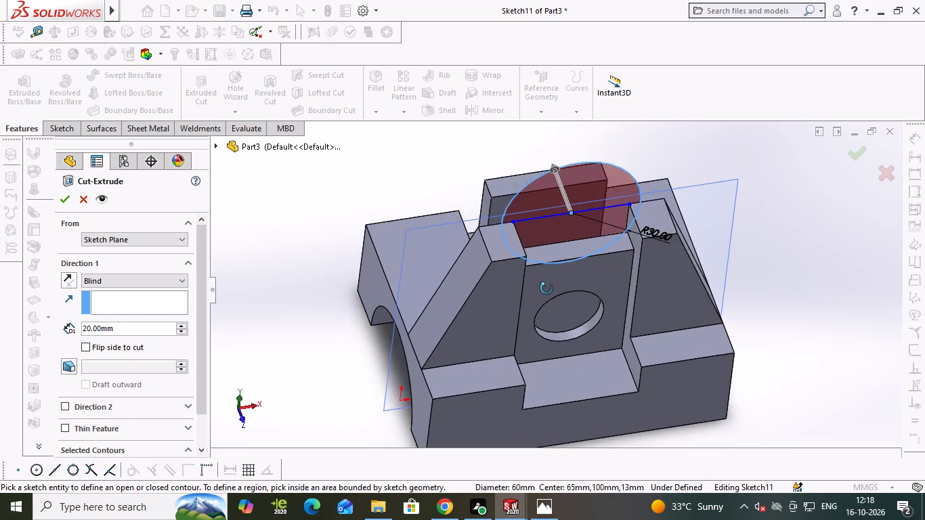
middle_click_drag(546, 288, 486, 263)
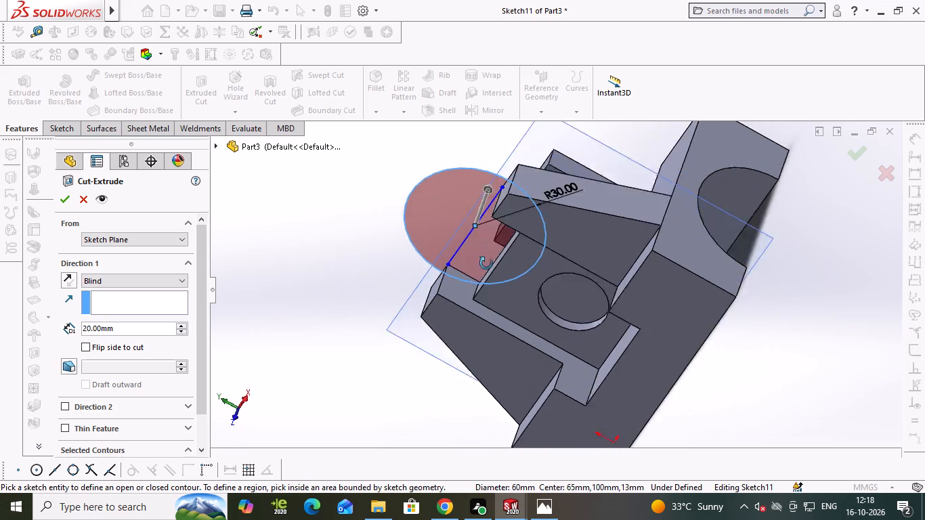
middle_click_drag(486, 263, 537, 217)
left_click(135, 278)
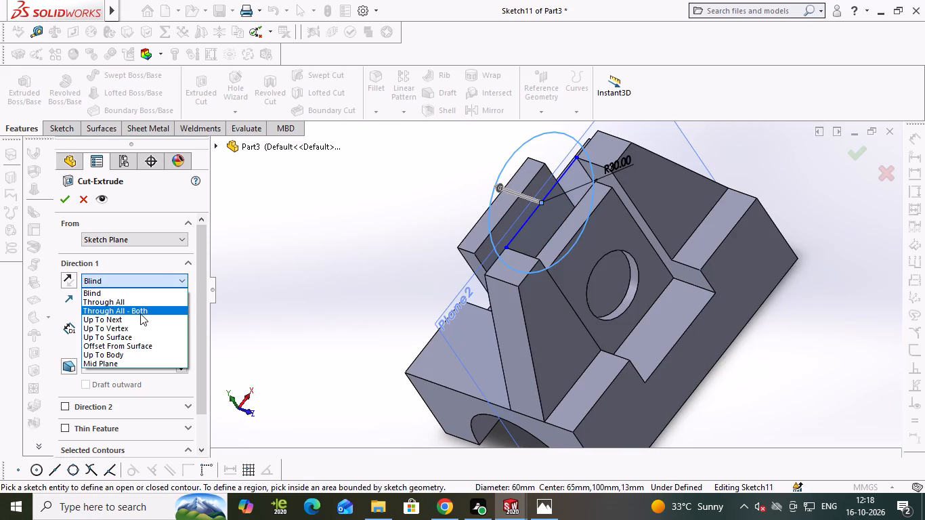
left_click(140, 313)
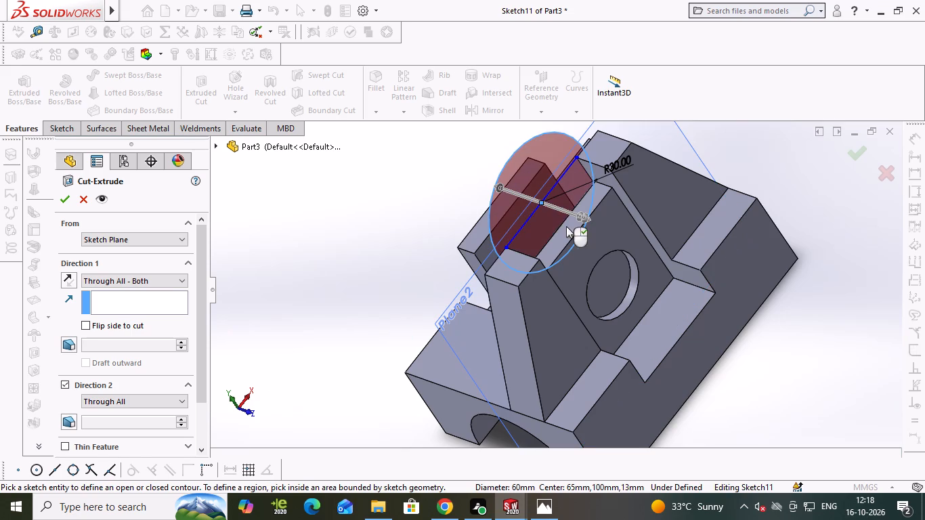
left_click(516, 208)
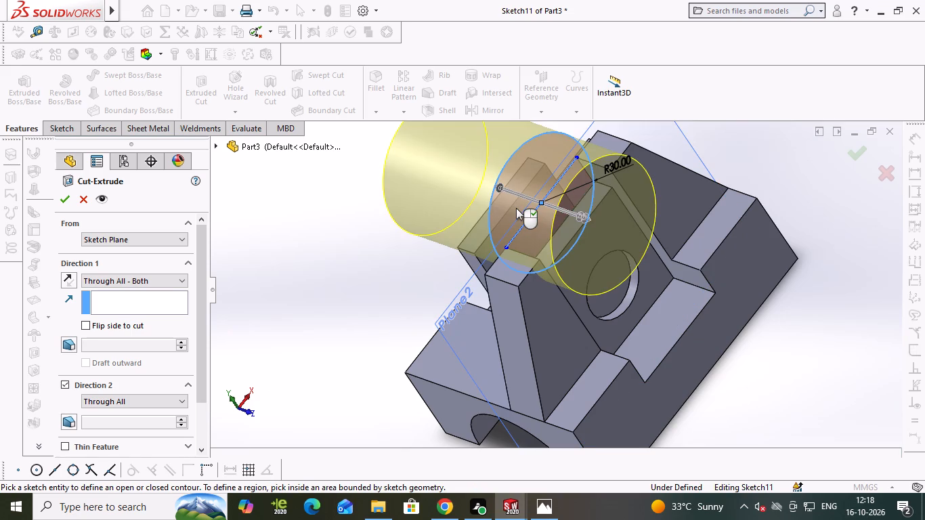
key("Return")
Examine the supports, walls and round cut from several angles.
scroll(513, 207, "up", 1)
middle_click_drag(514, 206, 495, 181)
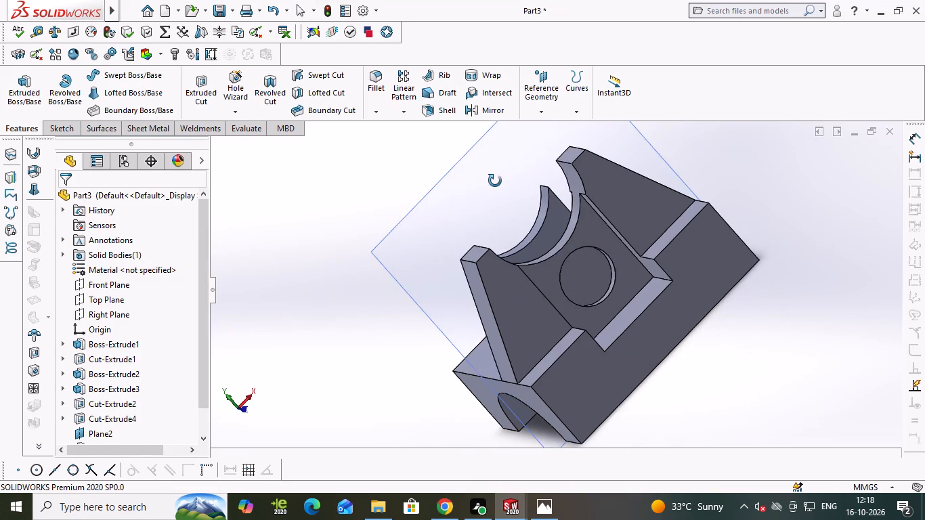
middle_click_drag(495, 181, 495, 180)
middle_click_drag(495, 180, 481, 180)
middle_click(481, 180)
middle_click(481, 180)
middle_click(481, 181)
middle_click(481, 181)
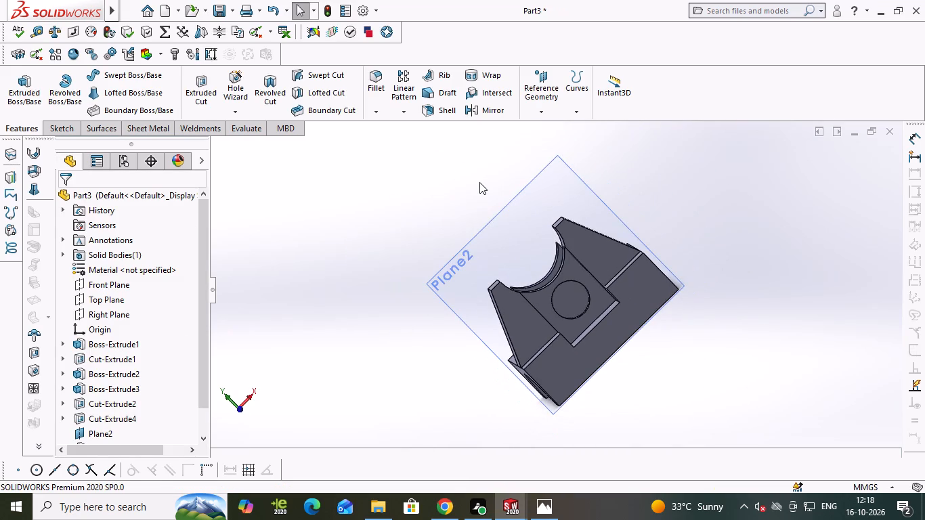
middle_click_drag(552, 194, 578, 213)
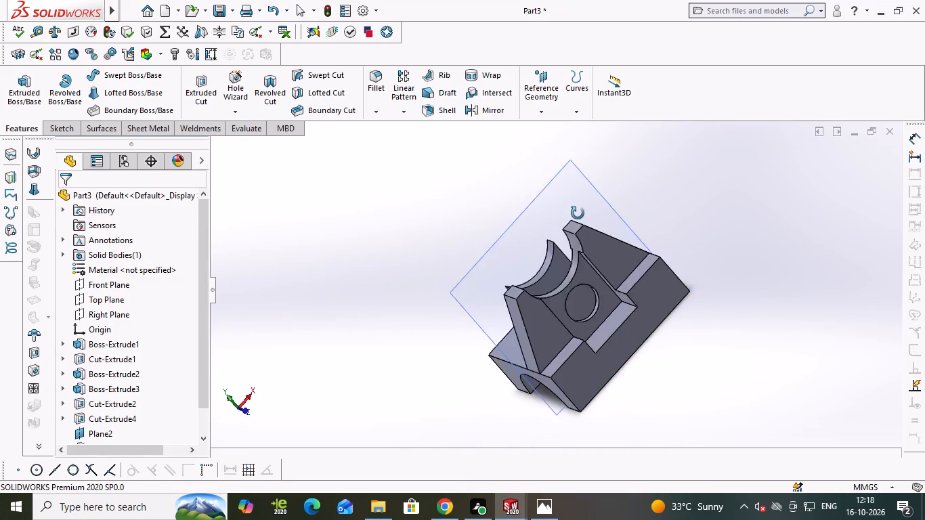
middle_click_drag(578, 213, 593, 217)
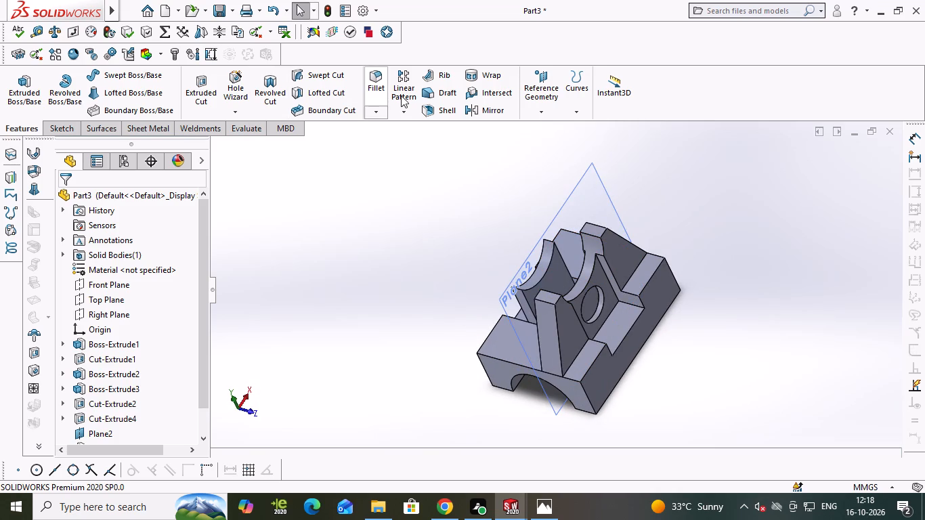
Mirror the slanted supports' Boss-Extrude4, the round Cut-Extrude5 and the base's Boss-Extrude1 about the Front Plane.
left_click(400, 112)
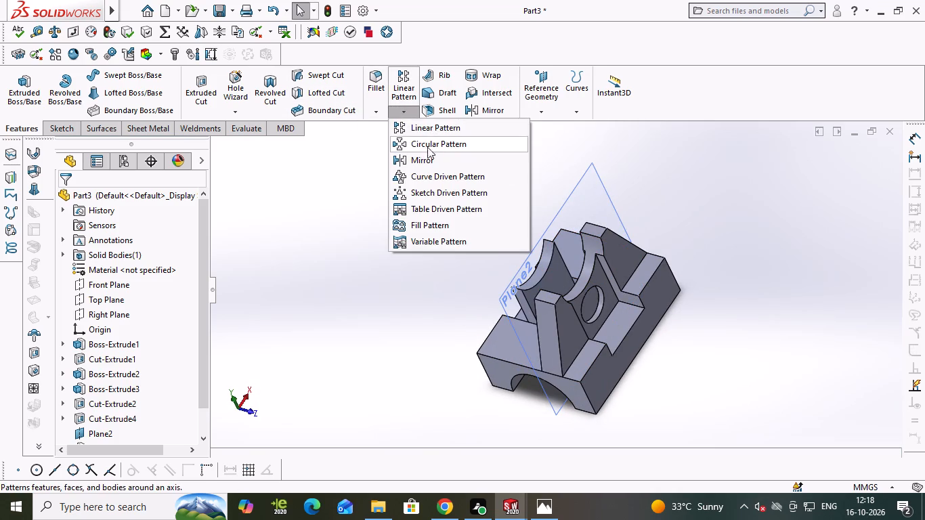
left_click(433, 161)
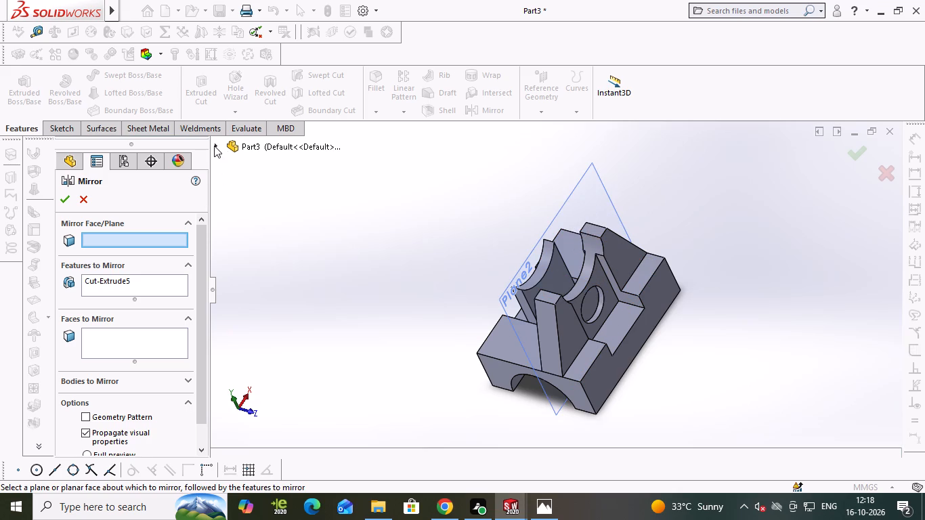
left_click(214, 146)
left_click(273, 237)
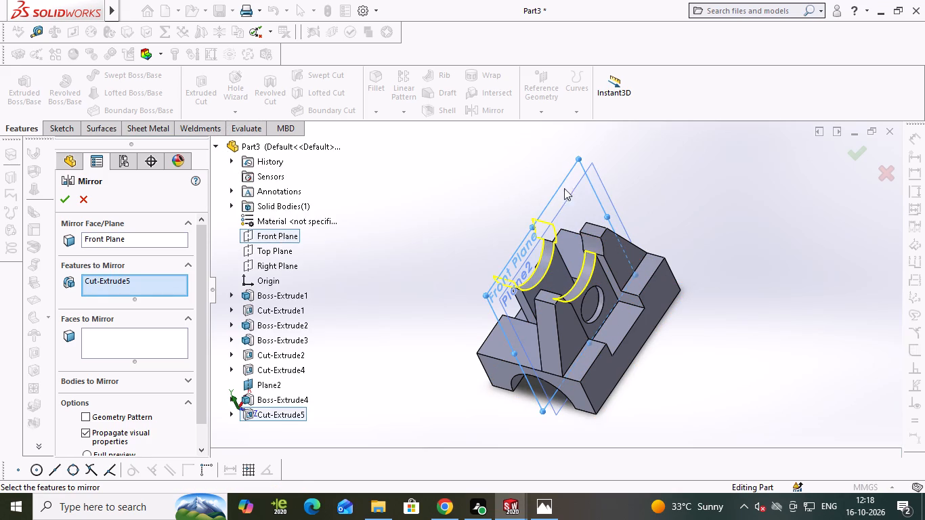
left_click(595, 239)
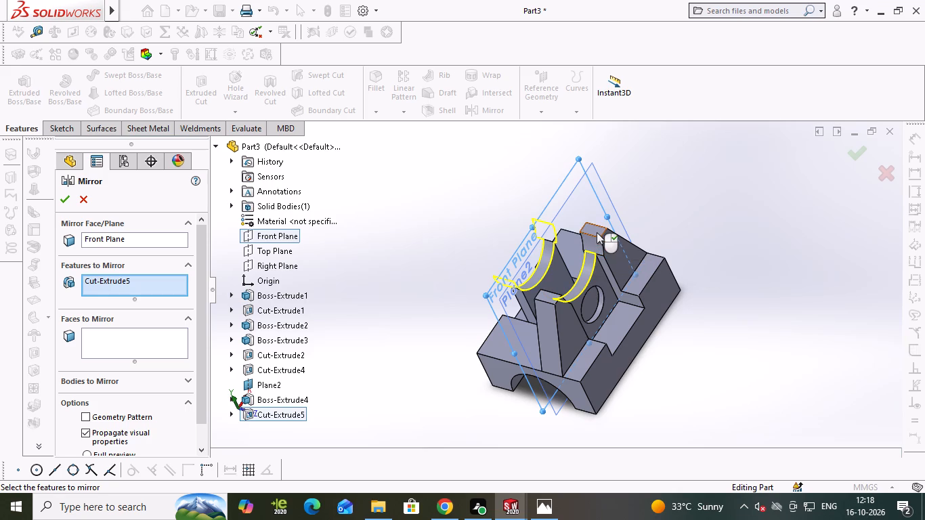
left_click(595, 232)
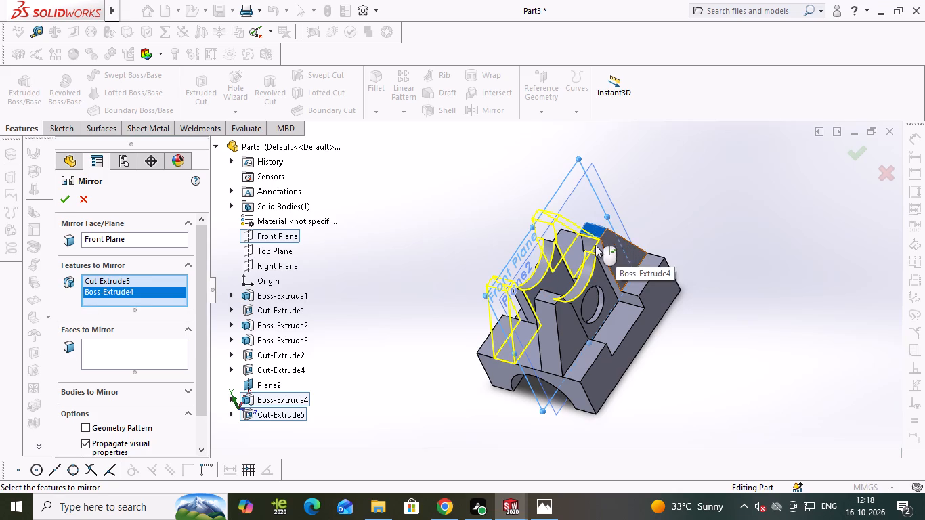
middle_click_drag(536, 200, 568, 203)
middle_click(568, 203)
middle_click(568, 203)
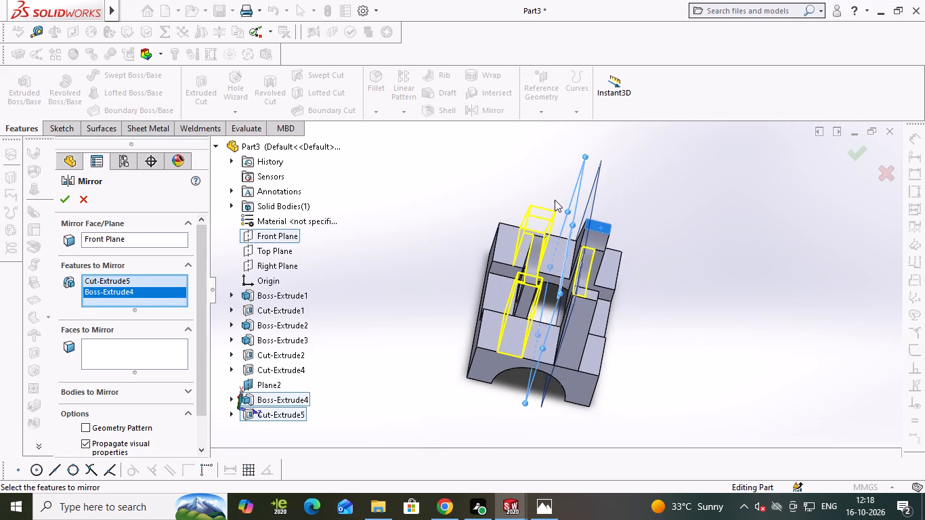
middle_click_drag(628, 215, 614, 202)
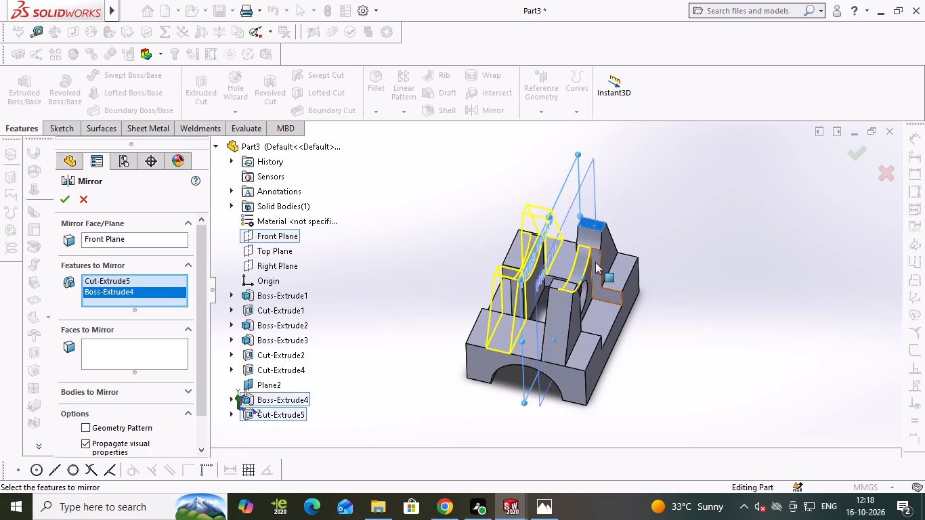
left_click(596, 262)
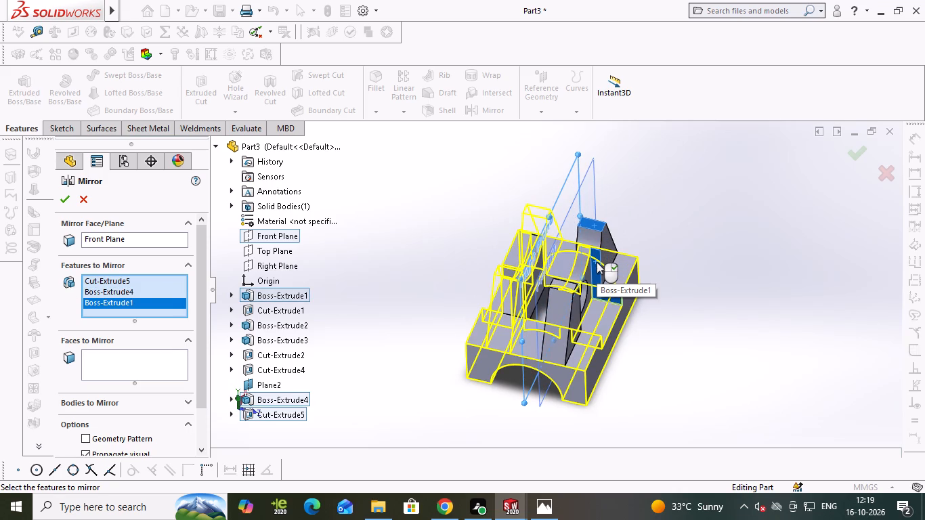
middle_click_drag(541, 176, 539, 175)
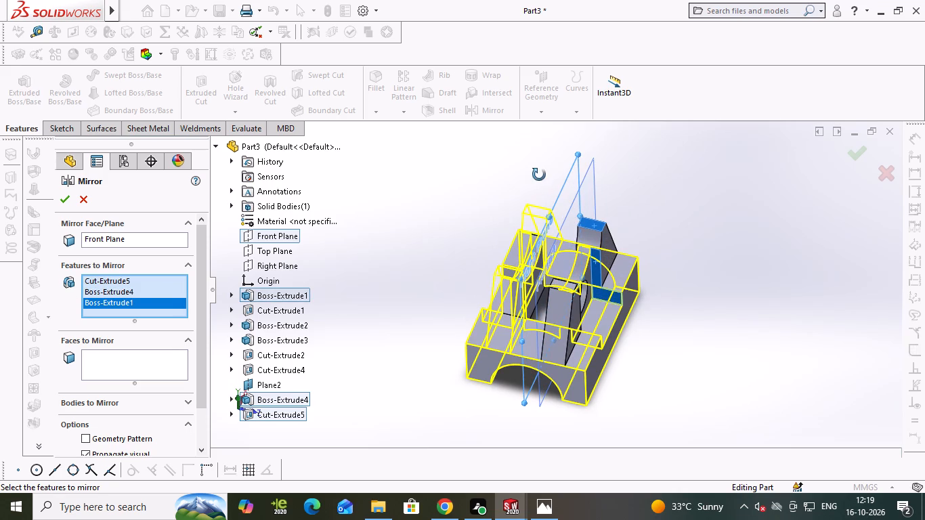
middle_click_drag(539, 175, 588, 181)
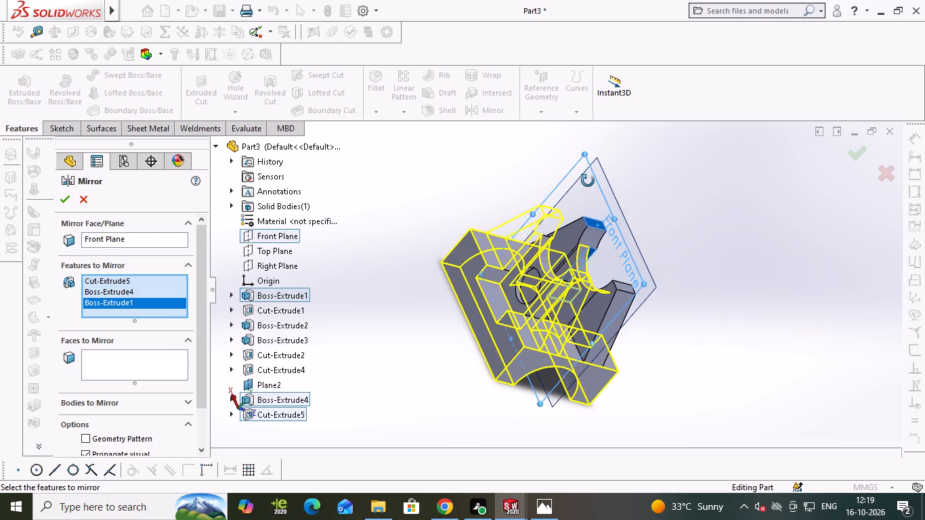
middle_click_drag(588, 181, 560, 177)
middle_click(559, 177)
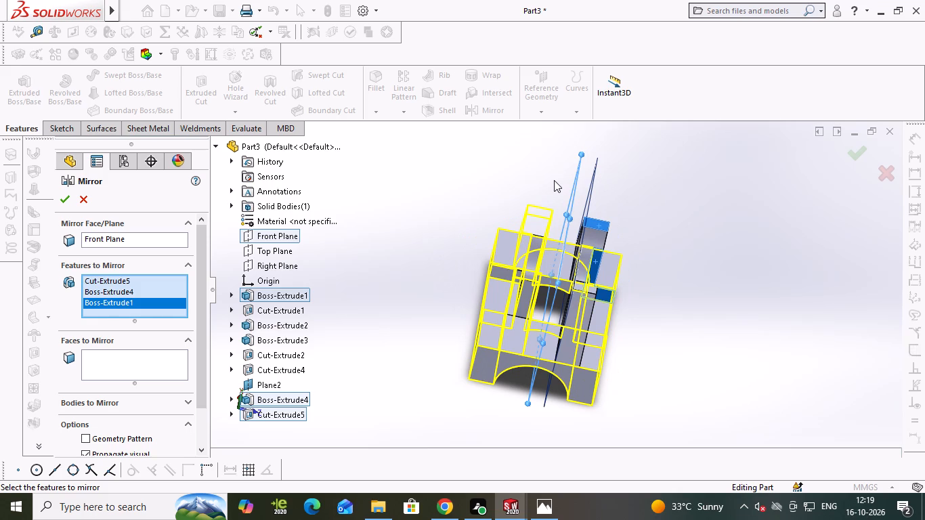
key("Return")
Examine the mirrored supports, the walls and the base block from several angles.
middle_click_drag(611, 190, 553, 172)
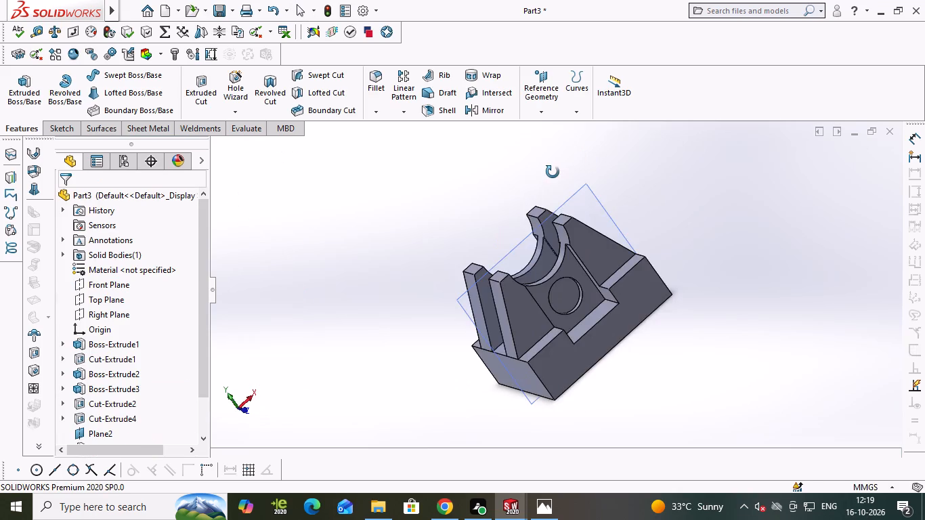
middle_click_drag(553, 172, 663, 154)
middle_click(665, 161)
middle_click(665, 162)
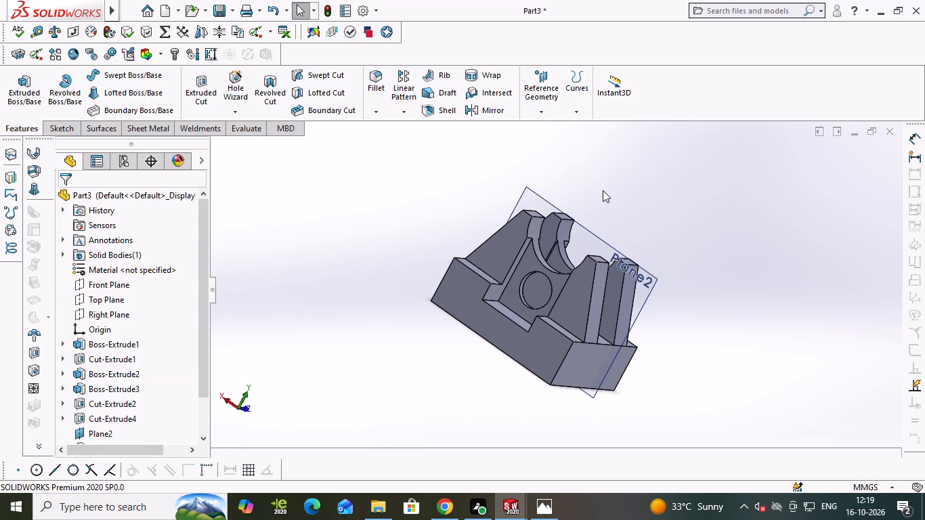
middle_click_drag(670, 177, 607, 185)
middle_click(592, 158)
middle_click_drag(630, 231, 633, 195)
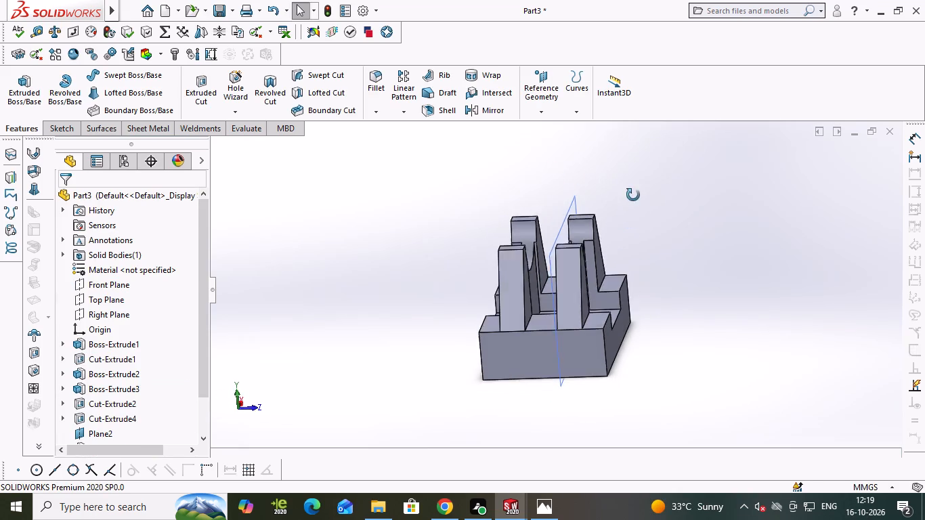
middle_click_drag(633, 195, 697, 268)
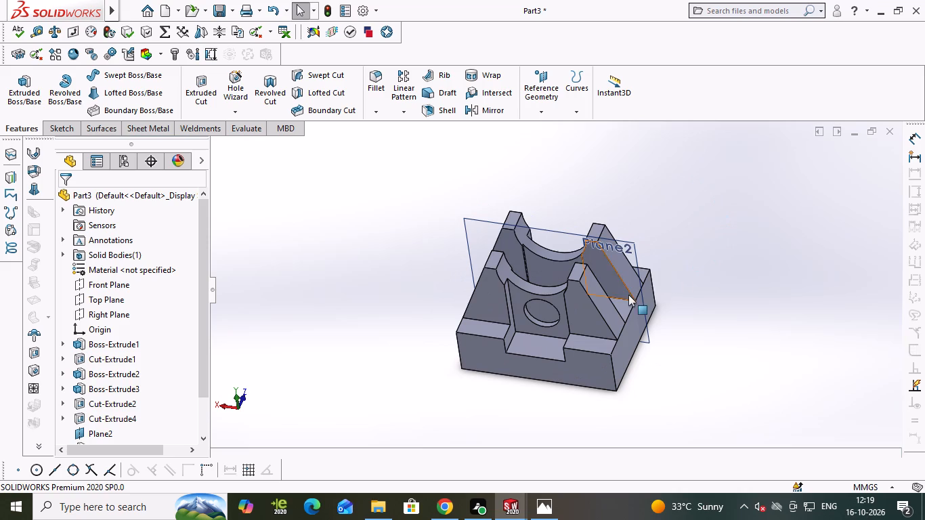
middle_click(628, 295)
middle_click_drag(679, 262, 637, 225)
middle_click(637, 225)
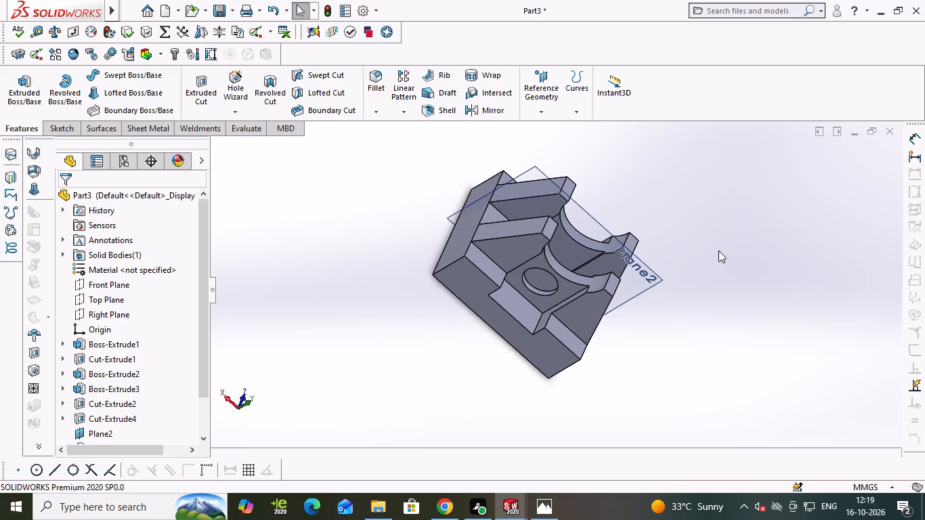
Check the reference drawing and compare its supports and base with the model from the end and above.
key("alt+Tab")
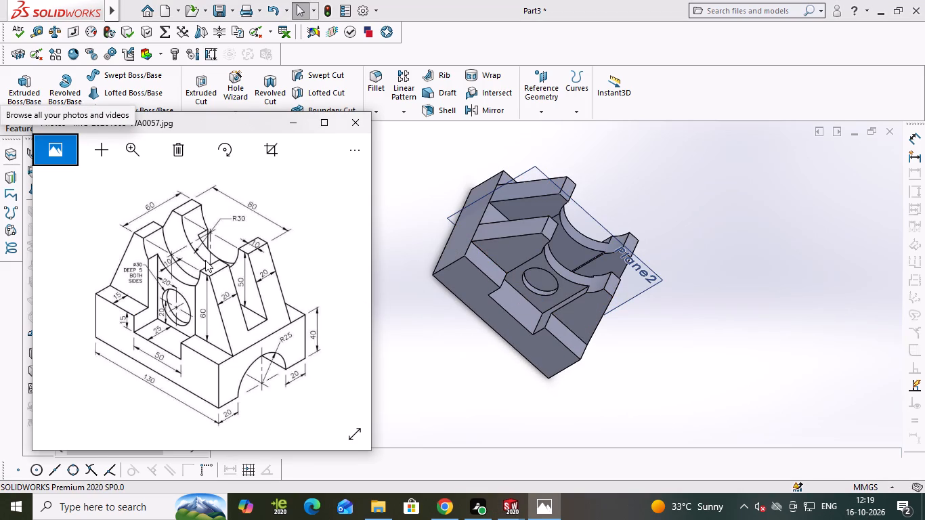
middle_click_drag(576, 189, 551, 158)
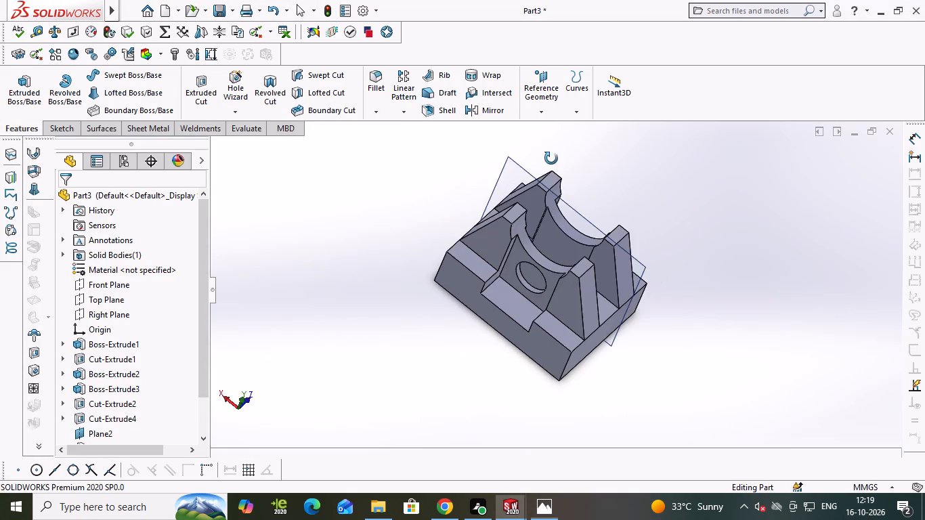
middle_click_drag(551, 158, 538, 138)
middle_click(536, 135)
middle_click_drag(518, 192, 501, 148)
middle_click_drag(614, 181, 561, 194)
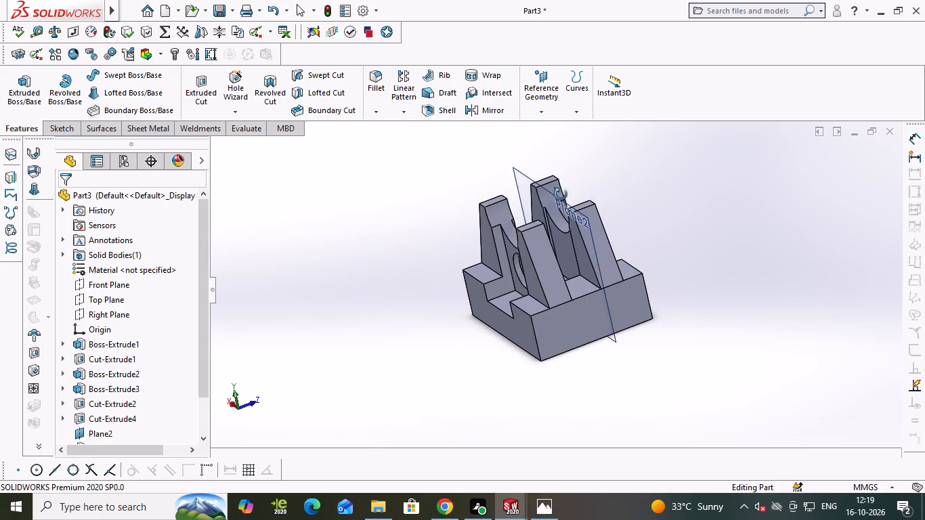
middle_click_drag(561, 194, 598, 202)
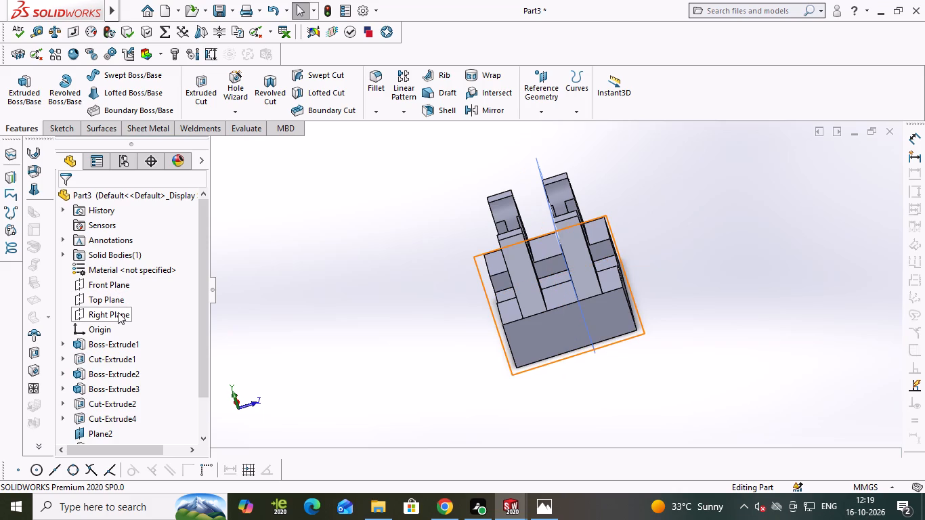
middle_click_drag(355, 223, 377, 337)
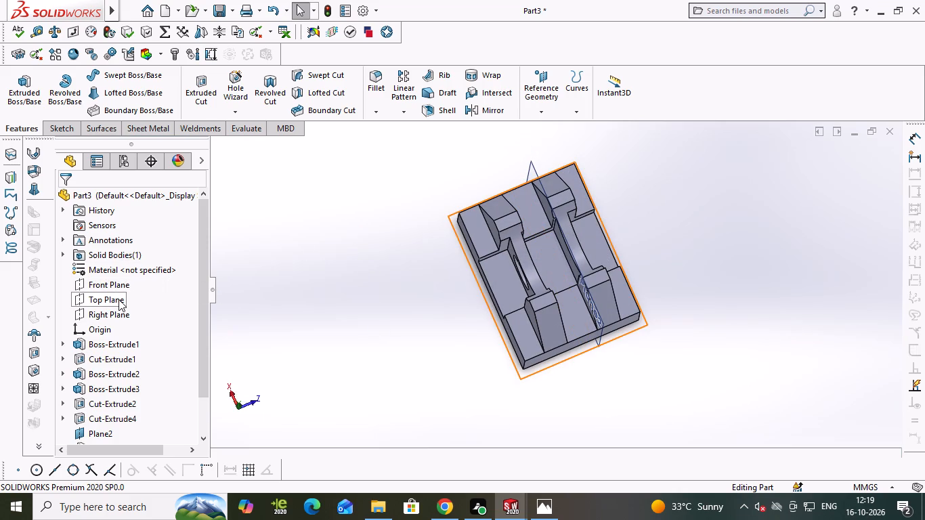
Set up a reference plane parallel to the Top Plane, offset 43 mm upward near the base block's upper face.
left_click(540, 102)
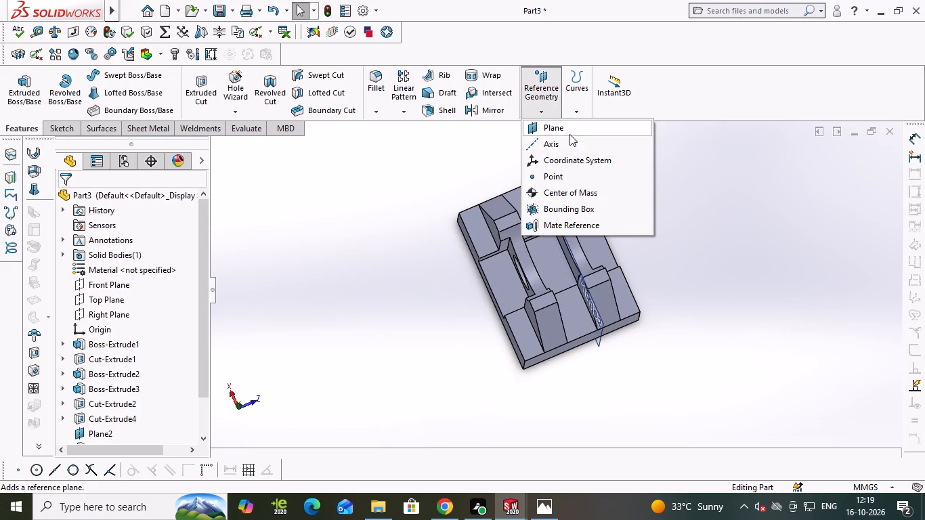
left_click(567, 126)
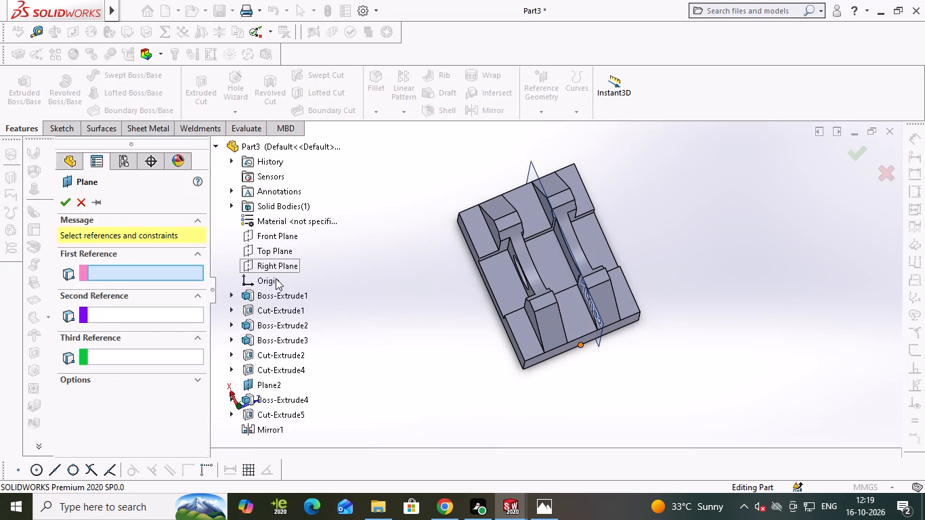
left_click(280, 257)
middle_click_drag(529, 216, 562, 150)
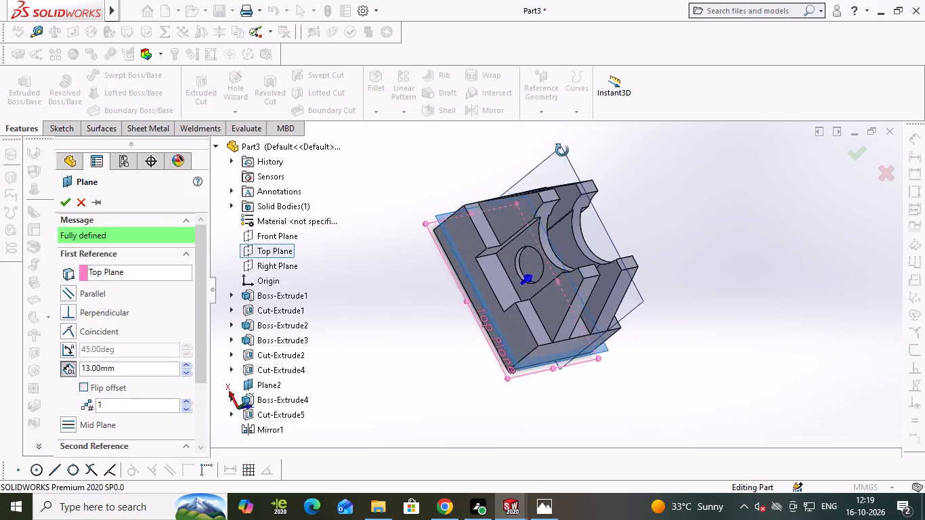
middle_click_drag(562, 150, 562, 133)
middle_click_drag(562, 133, 521, 72)
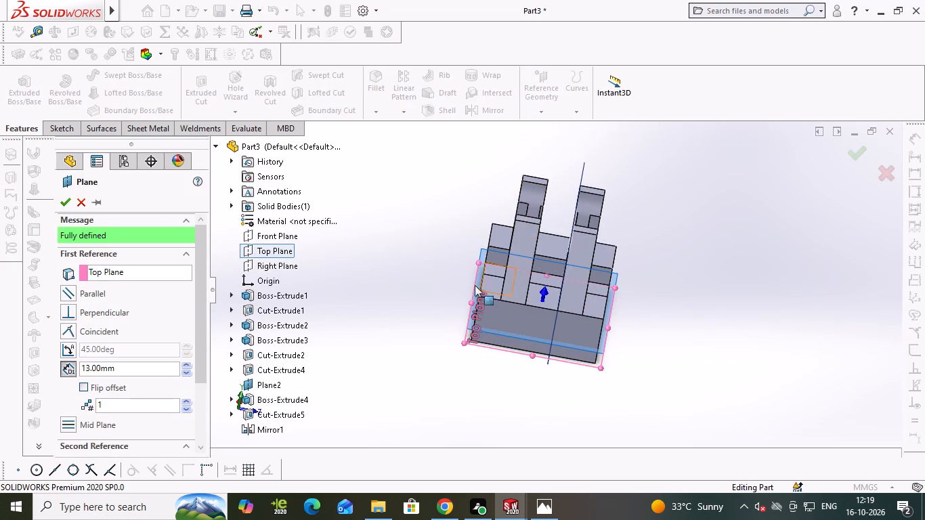
left_click(186, 363)
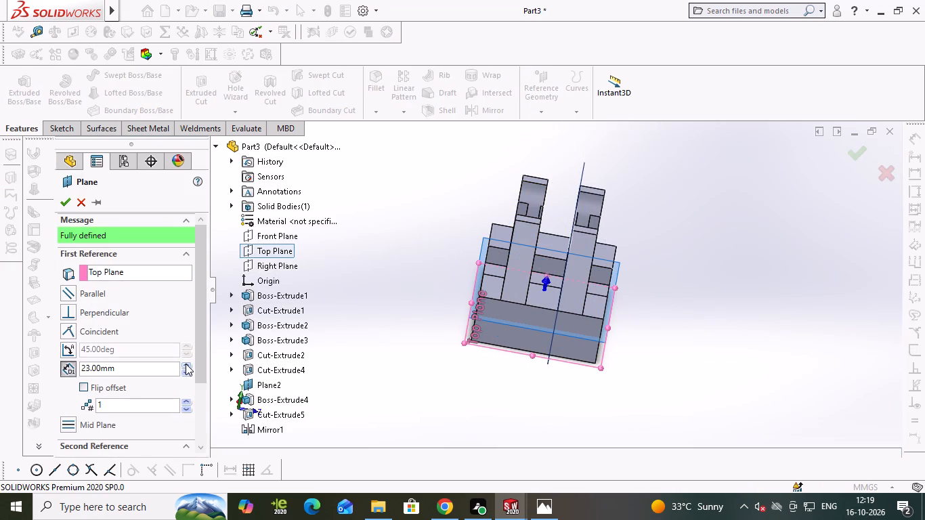
left_click(186, 364)
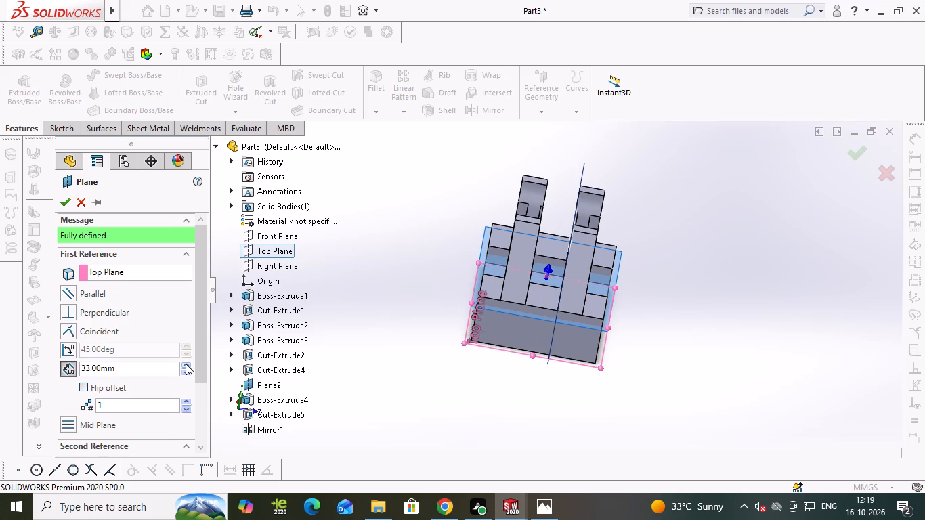
left_click(186, 364)
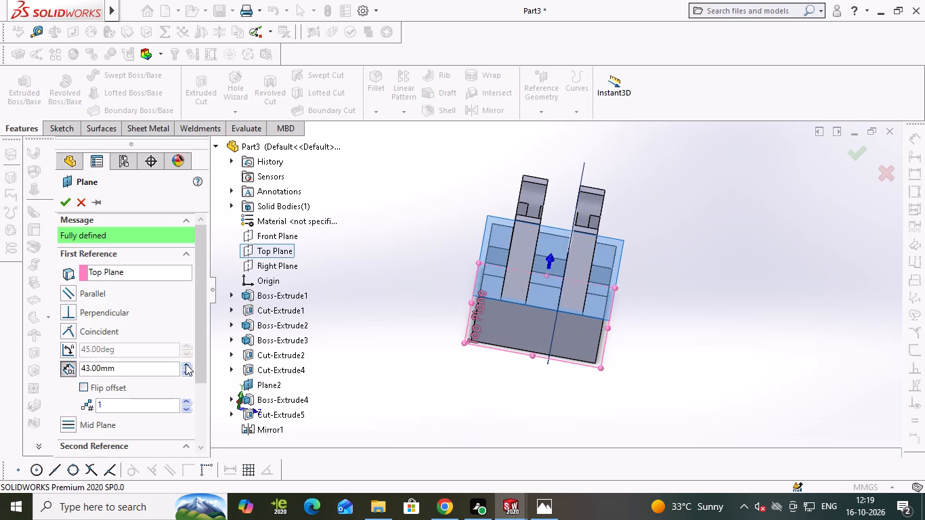
middle_click_drag(627, 198, 623, 139)
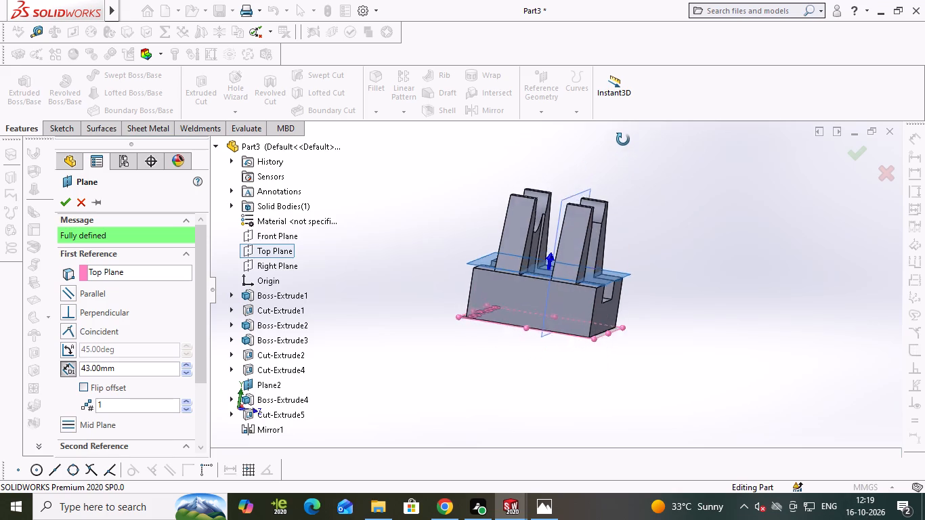
middle_click_drag(623, 139, 624, 155)
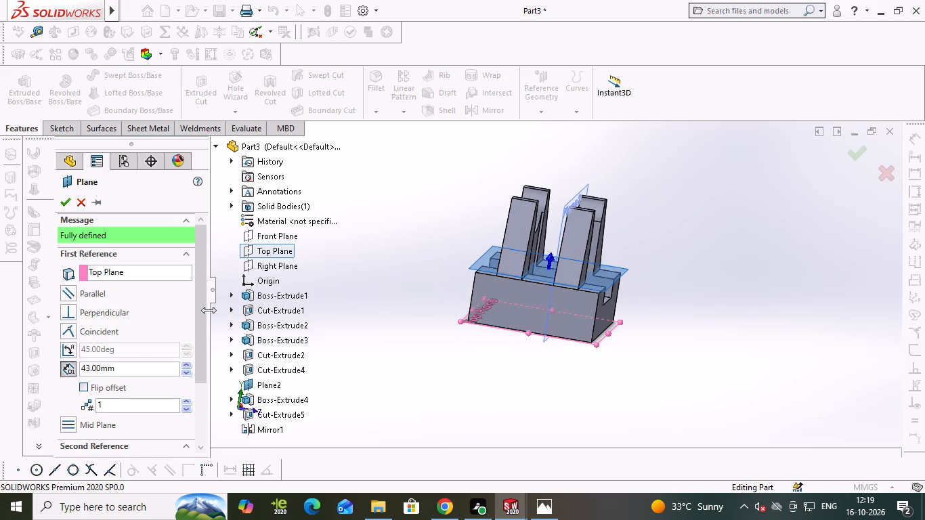
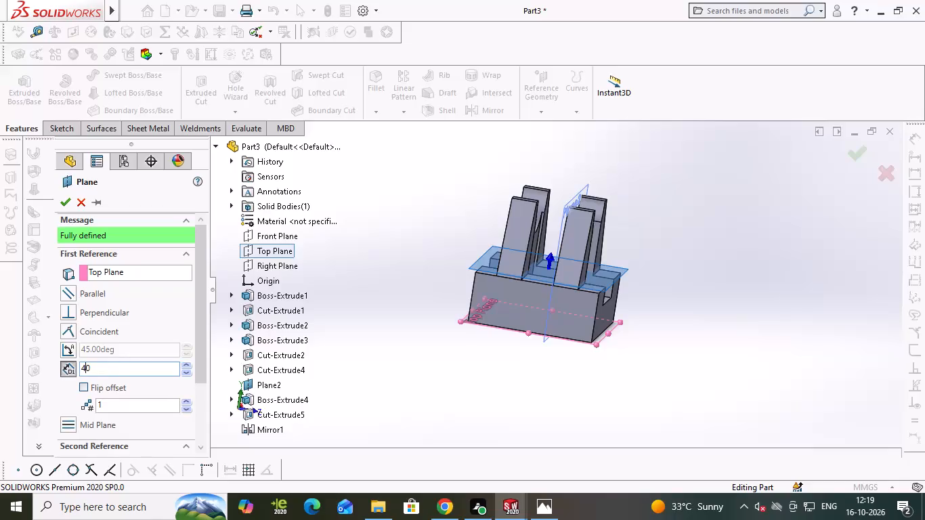
Create the reference plane parallel to the Top Plane at an offset of 40 mm.
key("Return")
key("Return")
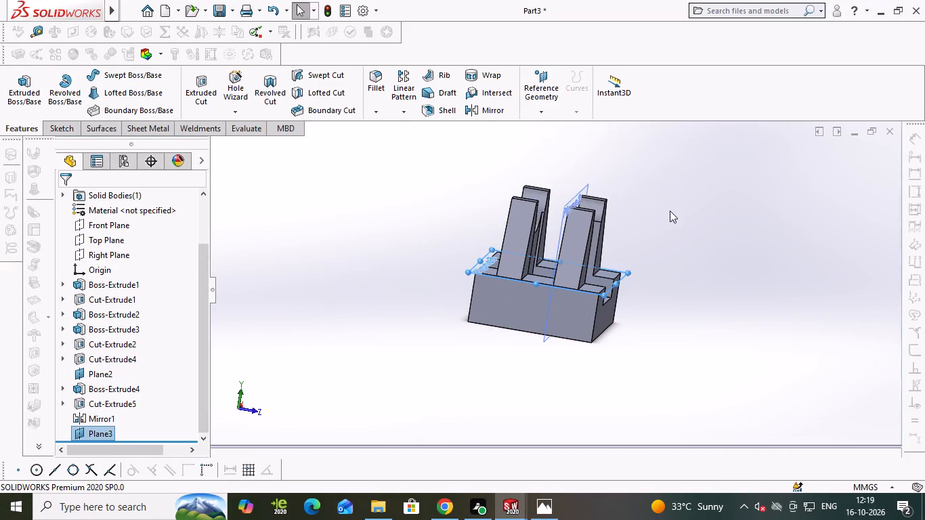
On the new reference plane, sketch a closed rectangle about 130 by 26 mm along the strip between the two support walls.
middle_click_drag(667, 208, 664, 316)
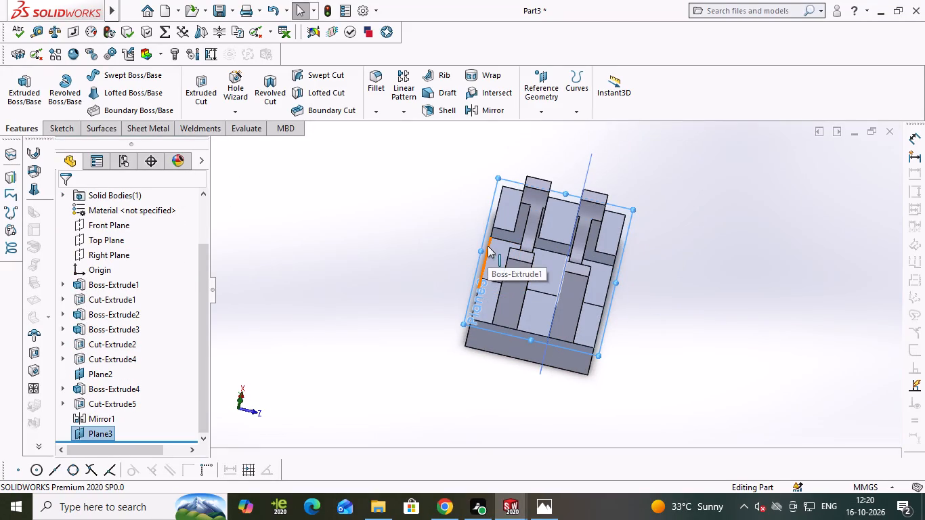
left_click(467, 315)
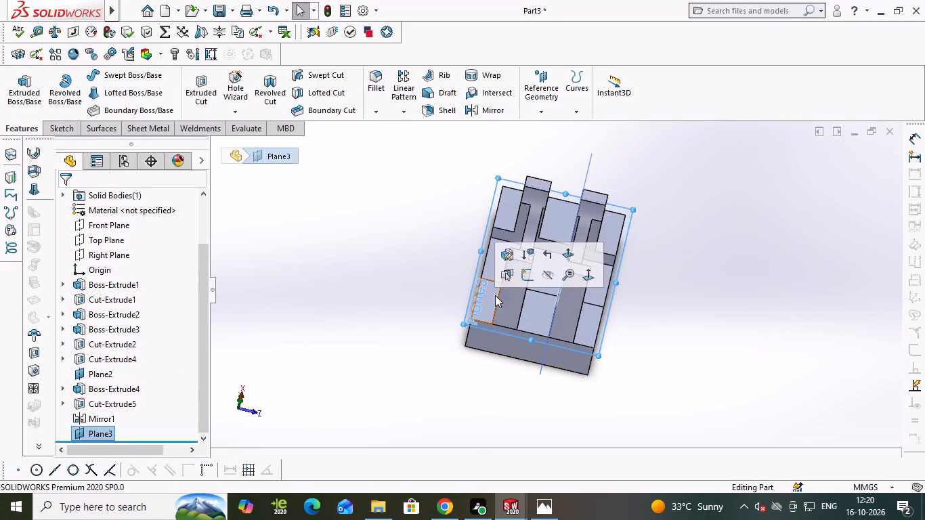
left_click(530, 268)
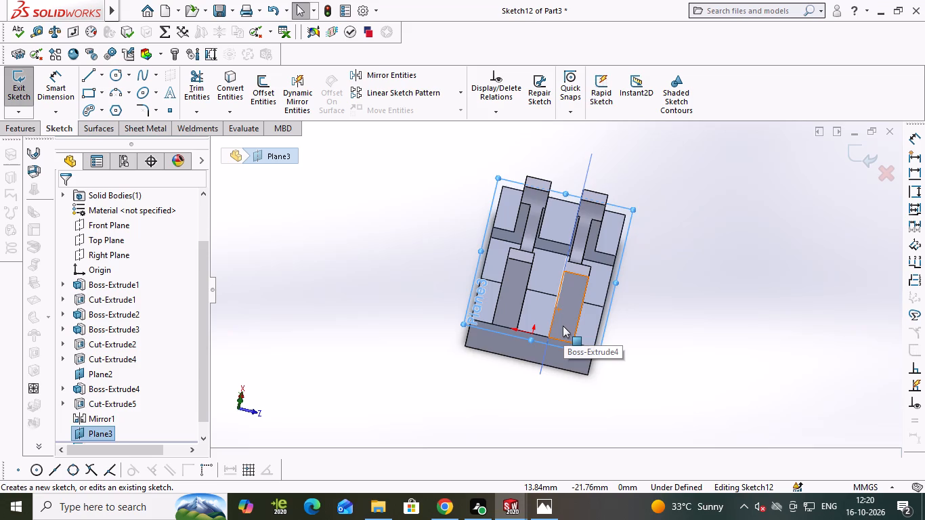
key("ctrl+8")
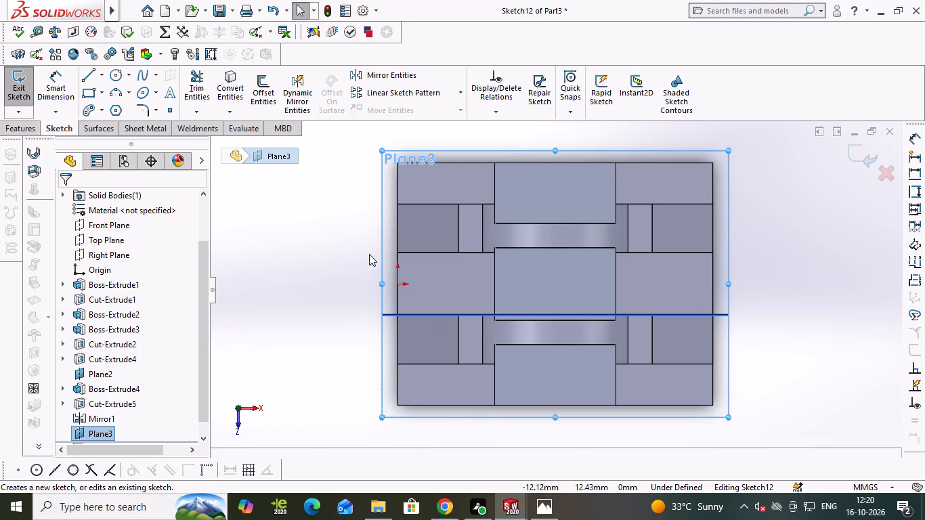
key("alt+Tab")
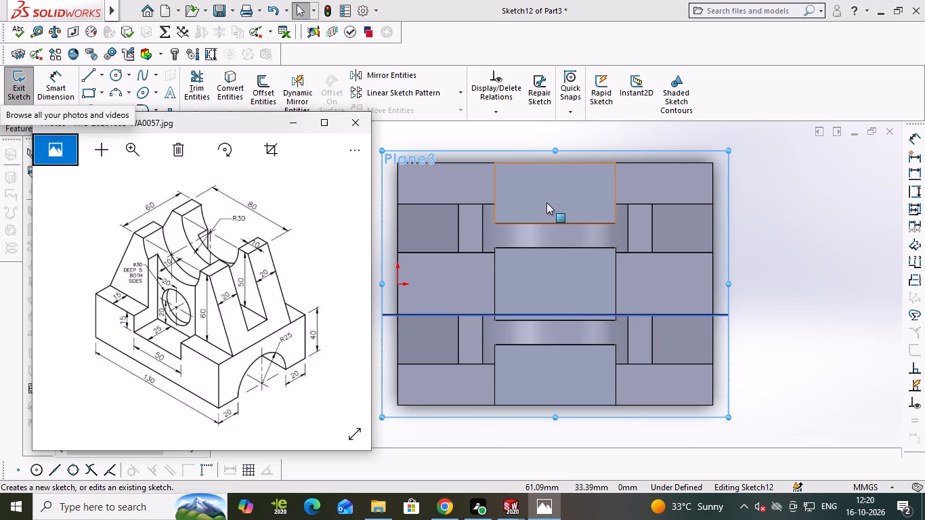
right_click_drag(637, 146, 403, 196)
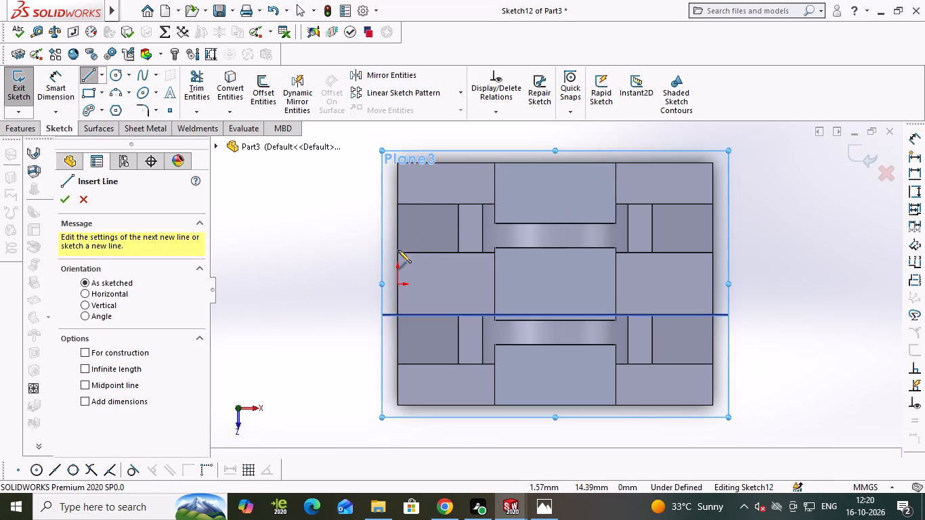
left_click(398, 254)
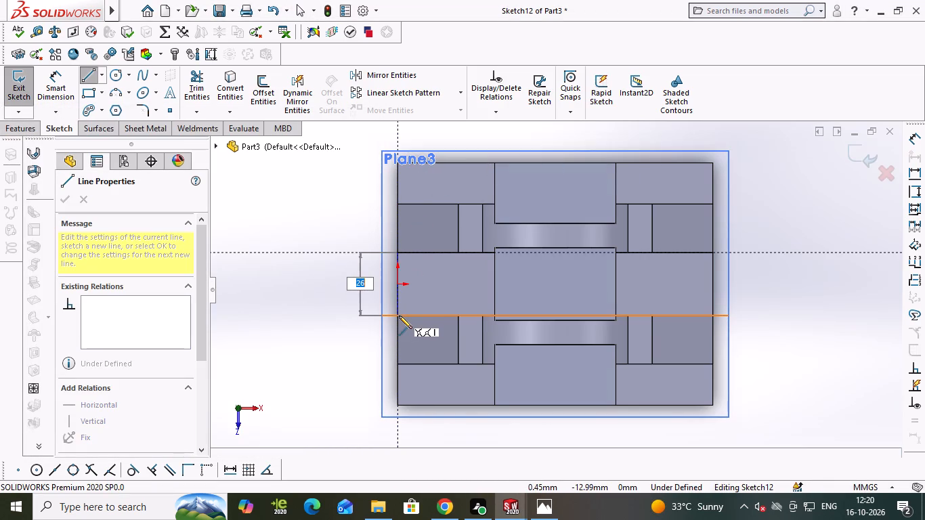
left_click(398, 316)
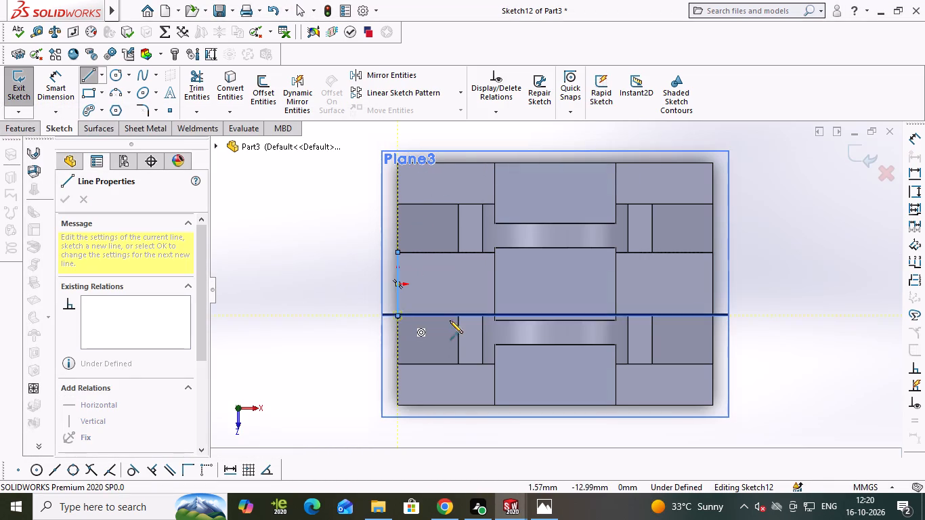
left_click(713, 314)
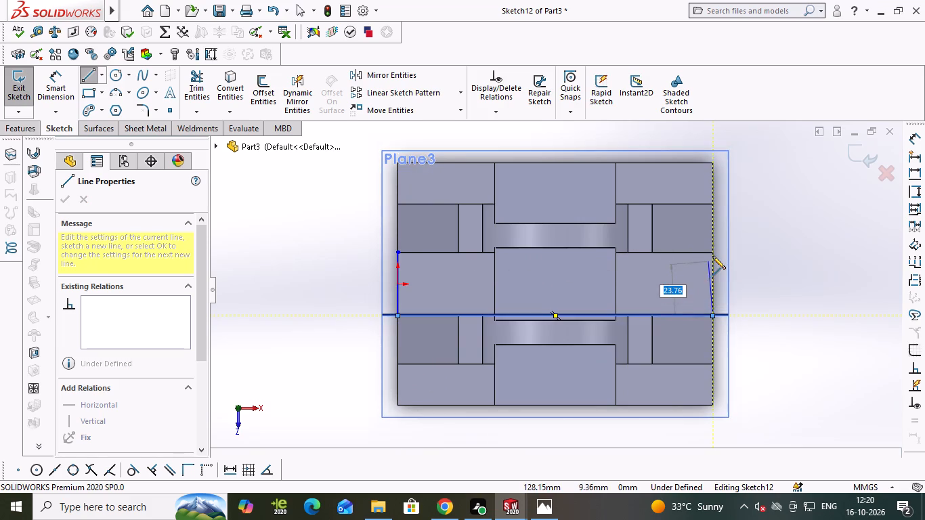
left_click(711, 254)
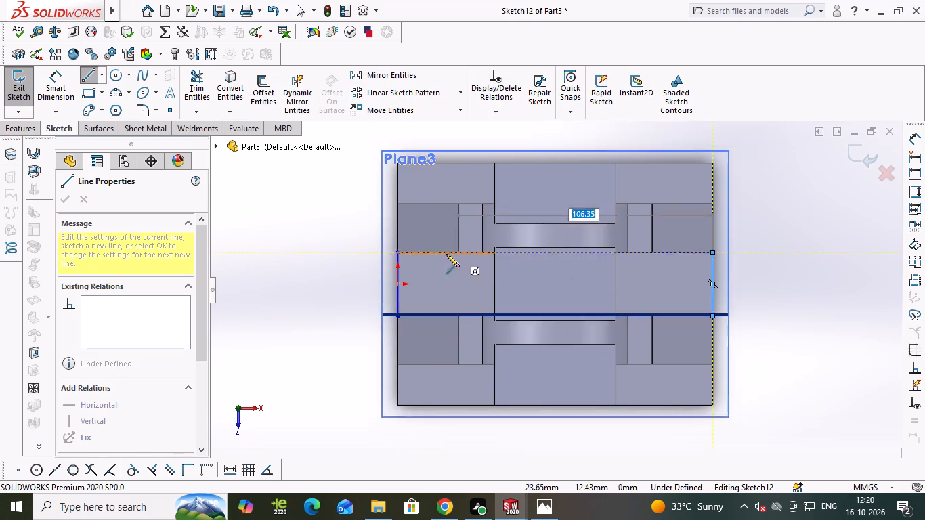
left_click(397, 253)
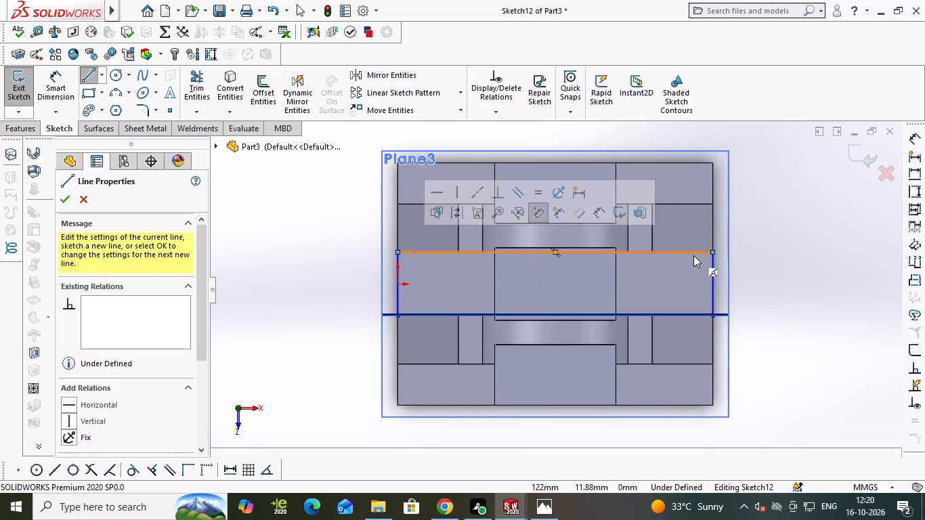
Extrude the rectangle upward as a 10 mm blind boss merged with the body.
middle_click_drag(693, 255, 744, 175)
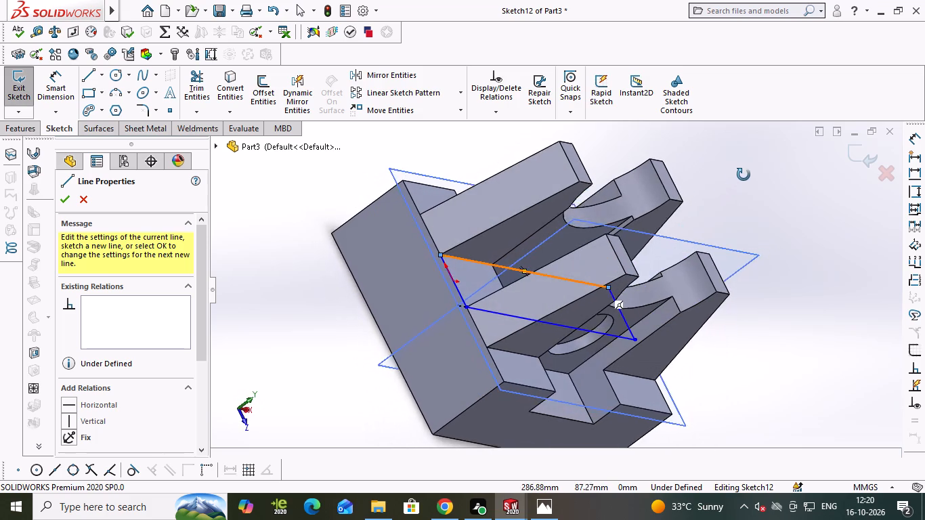
middle_click_drag(744, 175, 702, 173)
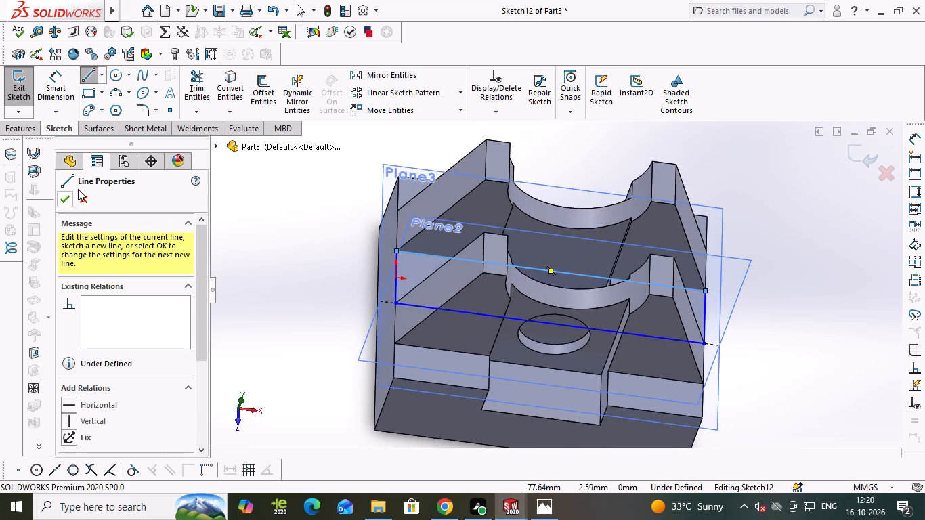
left_click(14, 124)
left_click(30, 96)
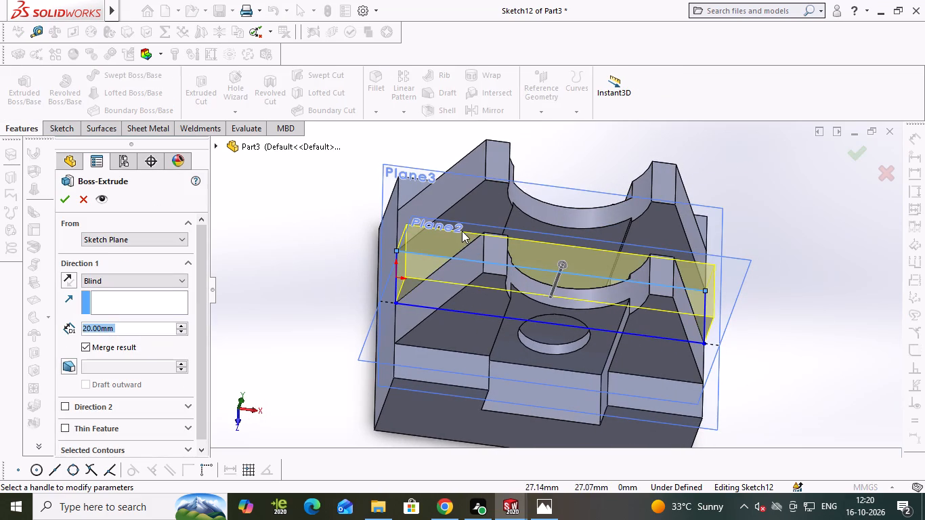
type("10")
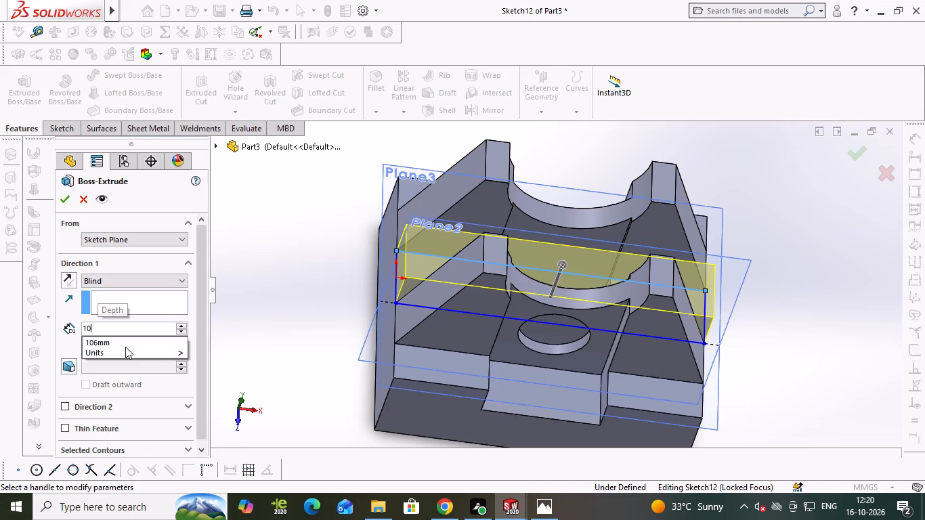
key("Return")
middle_click_drag(380, 214, 410, 148)
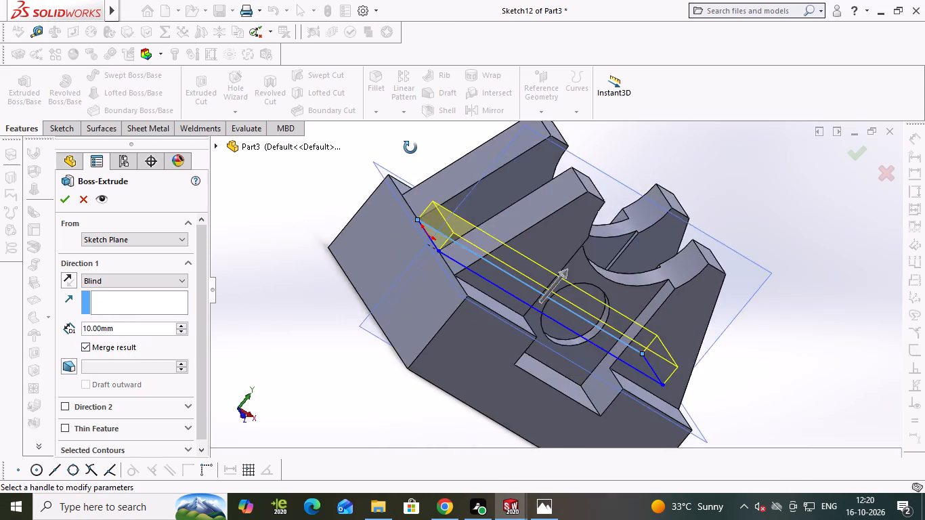
middle_click_drag(410, 148, 389, 112)
key("Return")
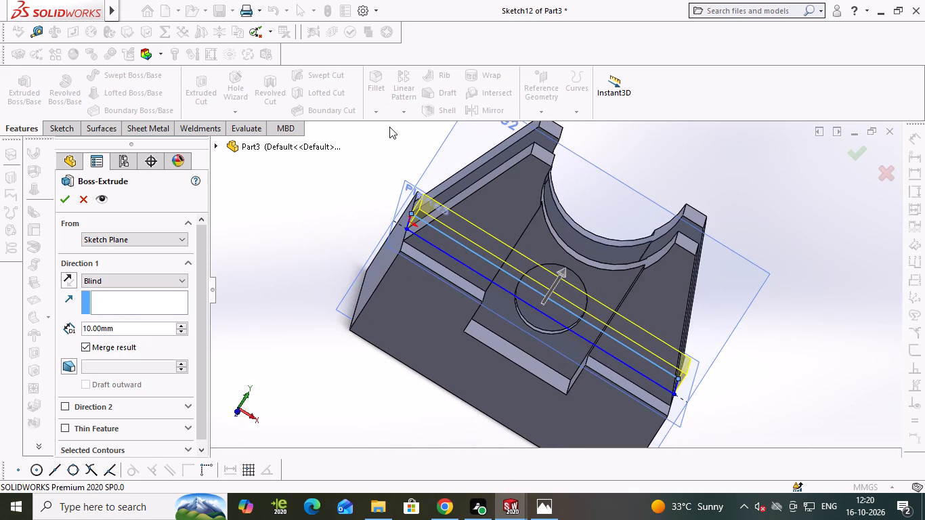
Examine the new raised strip between the supports from several angles and compare it with the reference drawing.
middle_click_drag(498, 135, 492, 105)
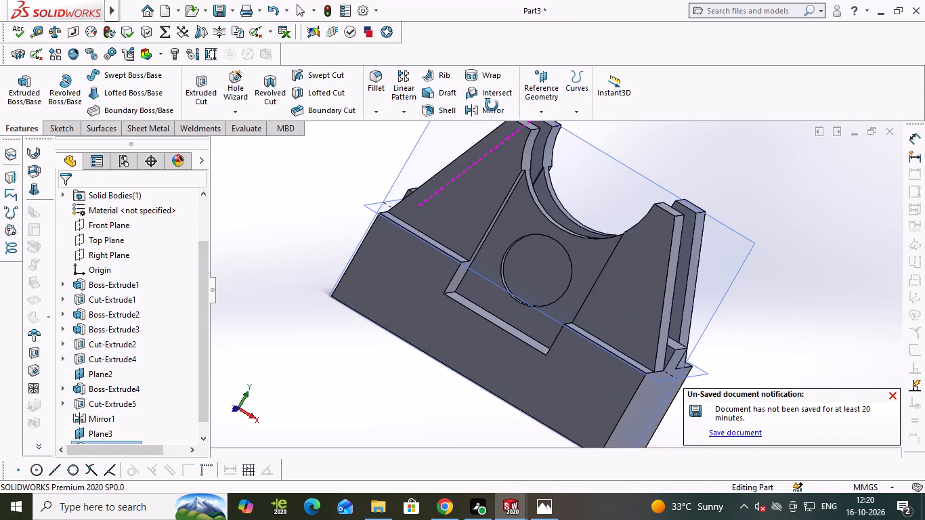
middle_click_drag(492, 105, 518, 123)
middle_click_drag(505, 136, 488, 160)
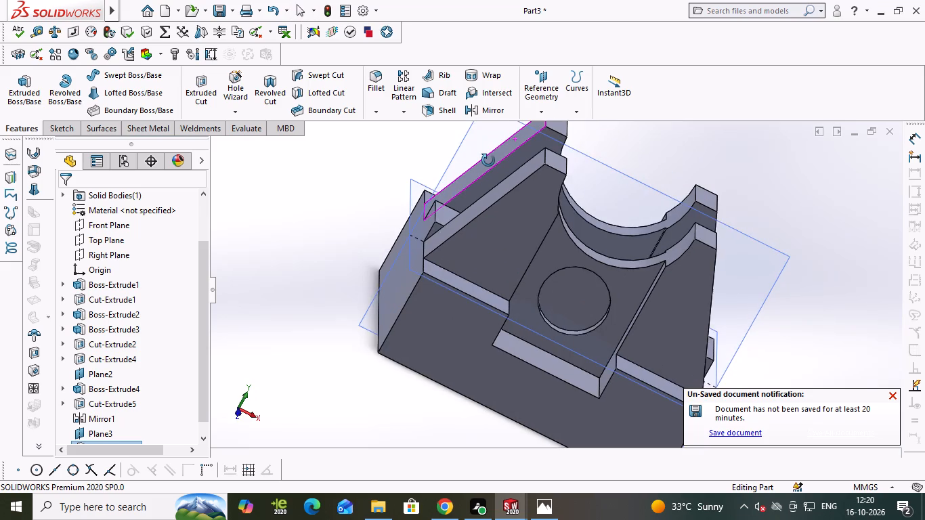
middle_click_drag(488, 160, 483, 173)
key("alt+Tab")
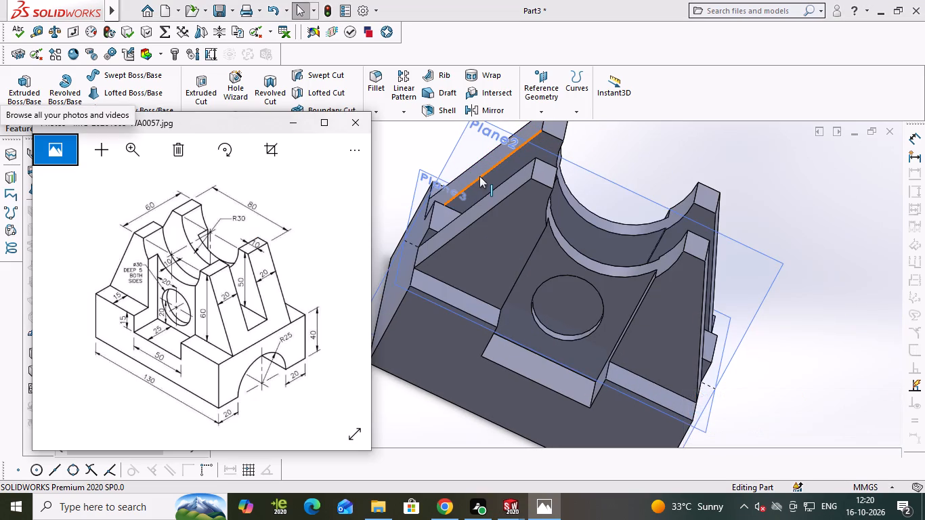
middle_click_drag(491, 141, 525, 232)
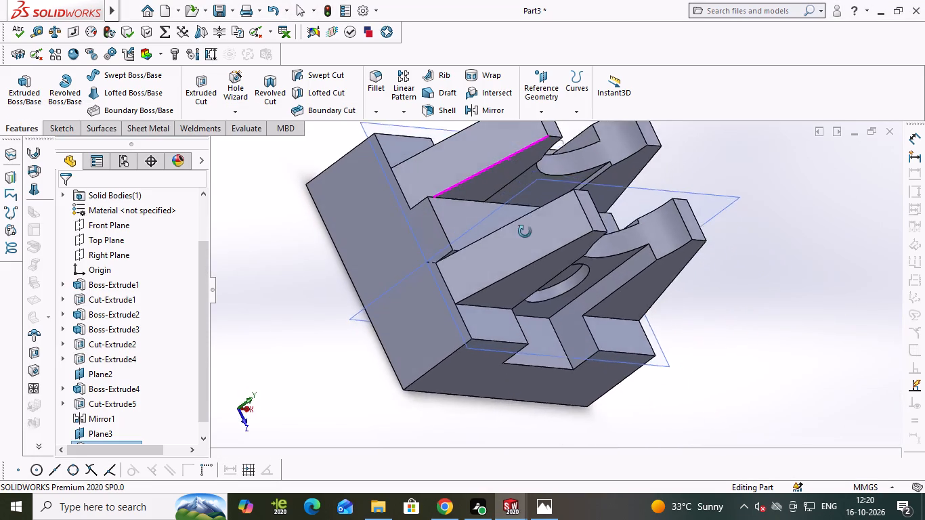
middle_click_drag(525, 232, 456, 210)
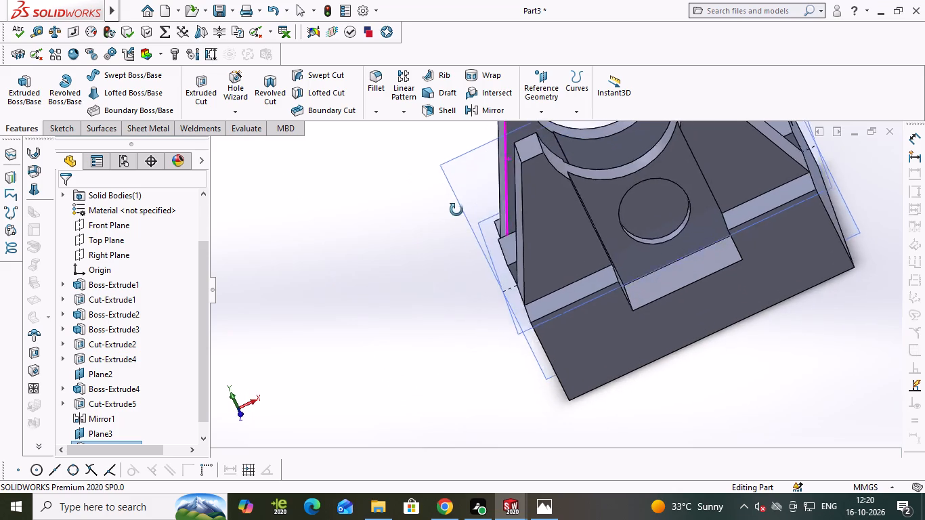
middle_click_drag(456, 210, 481, 196)
On the raised strip's side face, sketch a triangle about 4 mm wide and 10 mm high outside the support's slanted edge.
left_click(525, 263)
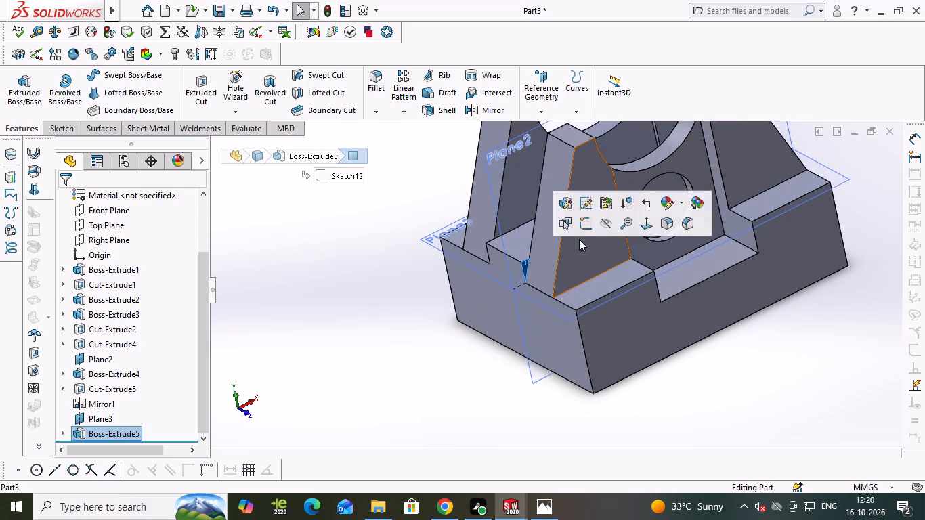
left_click(584, 227)
key("ctrl+8")
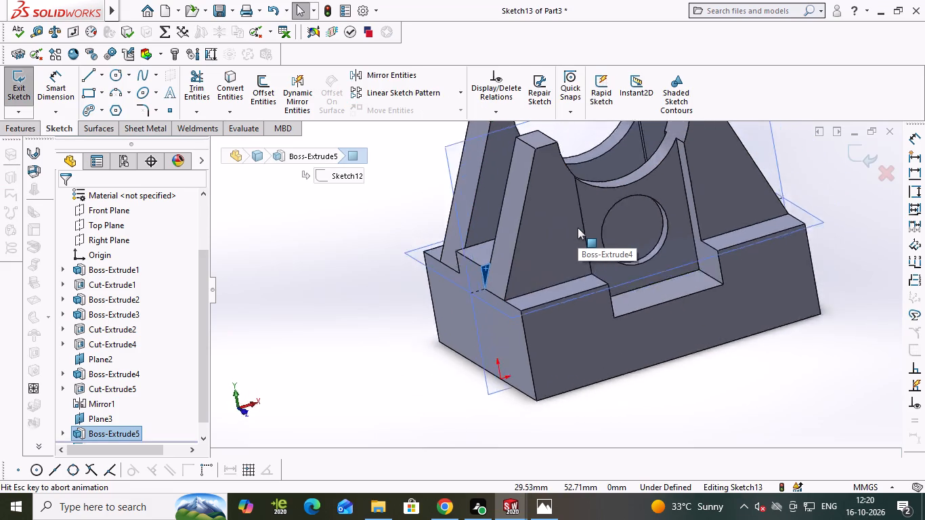
scroll(417, 282, "down", 7)
right_click_drag(463, 227, 345, 238)
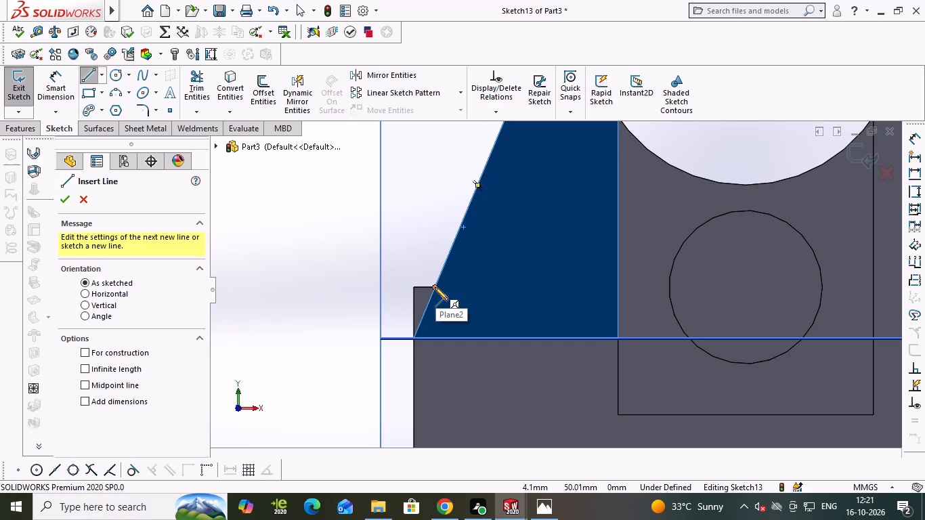
left_click(435, 287)
left_click(414, 288)
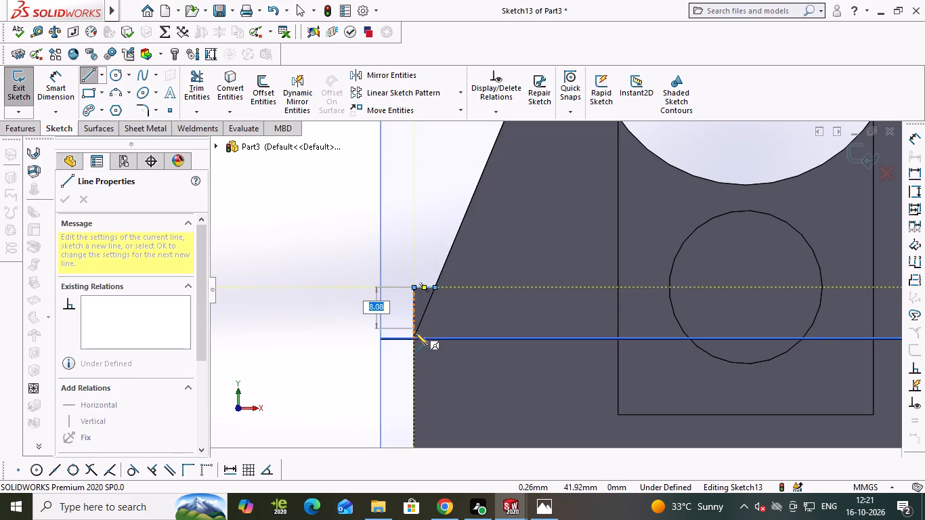
left_click(414, 339)
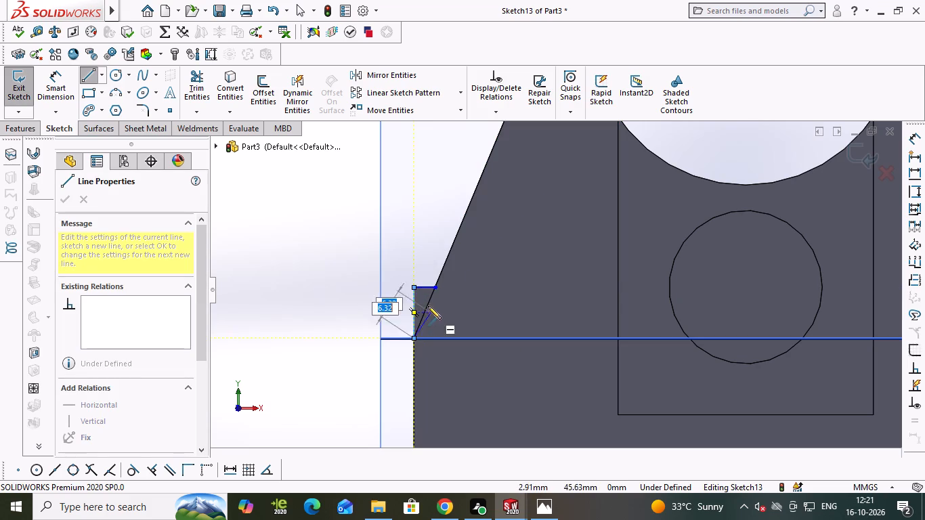
left_click(436, 288)
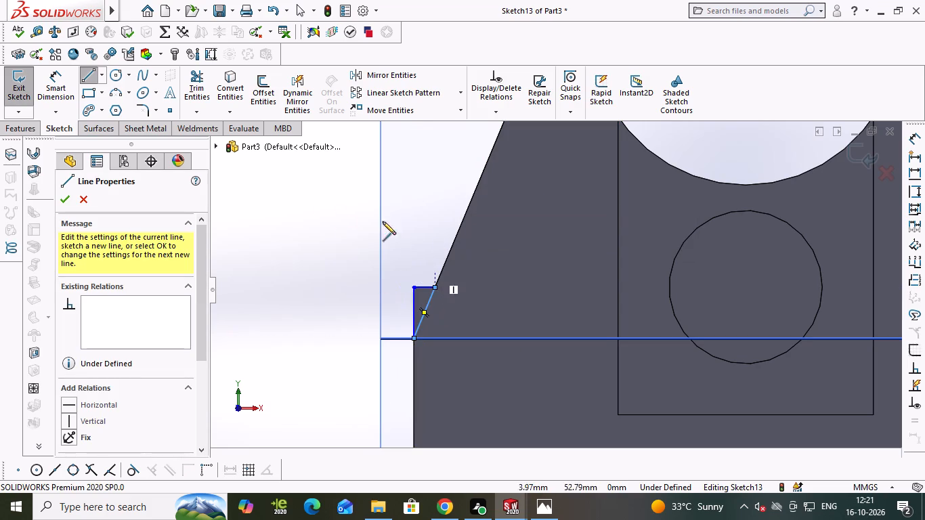
Cut the triangle Through All to trim the strip's end flush with the slanted supports.
left_click(21, 129)
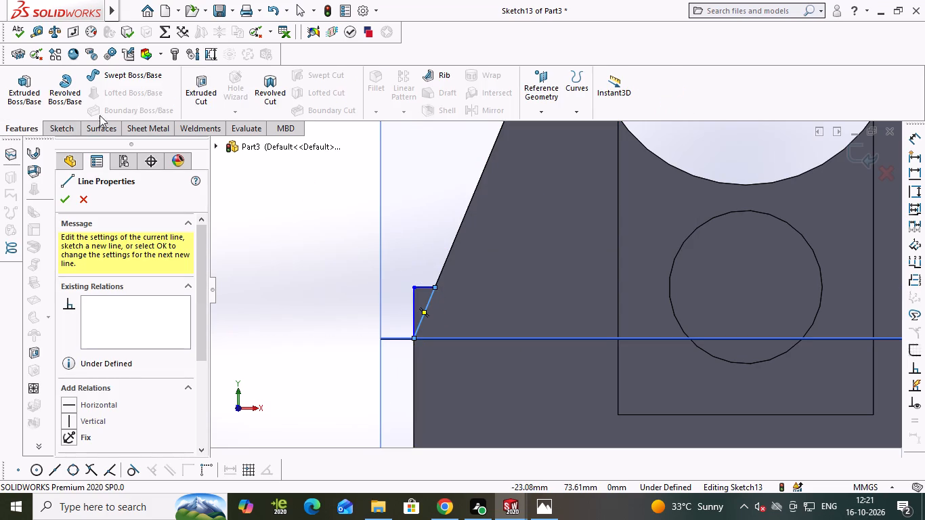
left_click(211, 83)
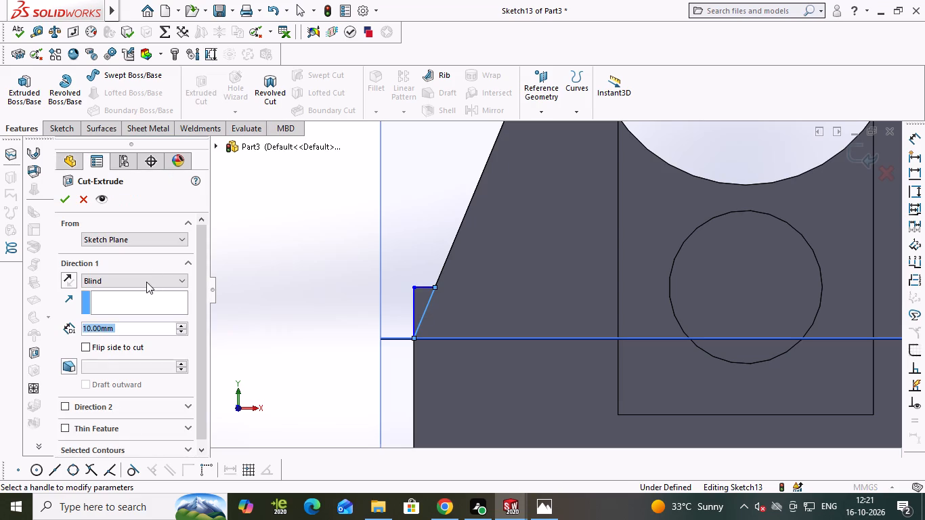
left_click(153, 280)
left_click(157, 305)
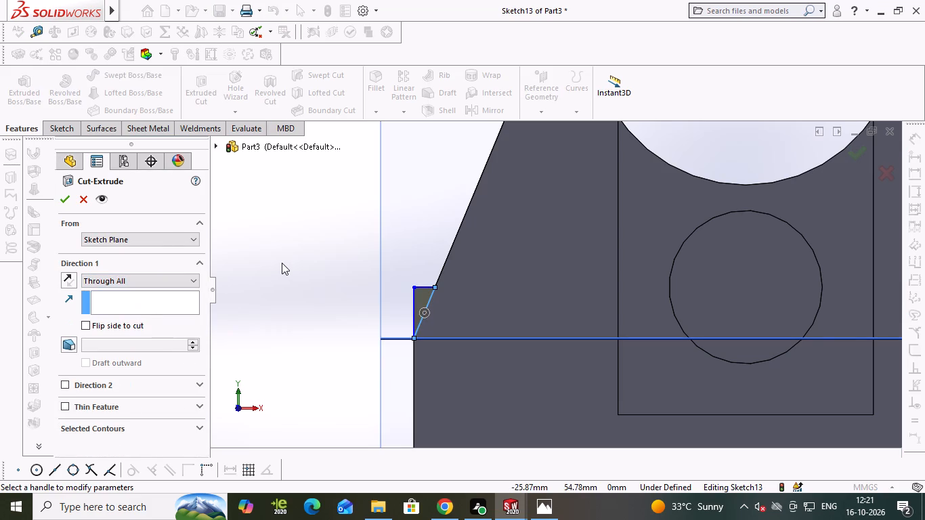
key("Return")
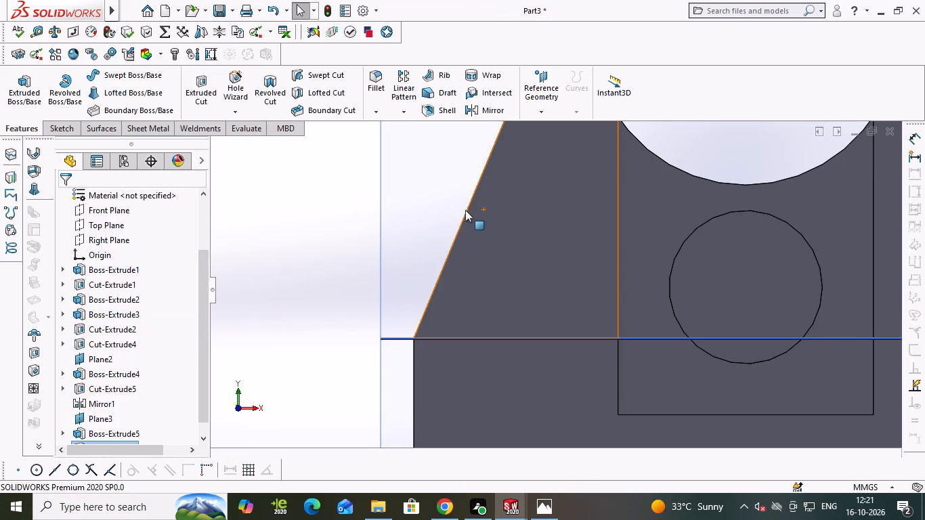
On the raised strip's side face at the other slanted support, sketch a triangle about 4 mm wide and 10 mm high outside the slanted edge.
middle_click_drag(448, 207, 432, 216)
scroll(534, 217, "down", 1)
scroll(534, 217, "up", 1)
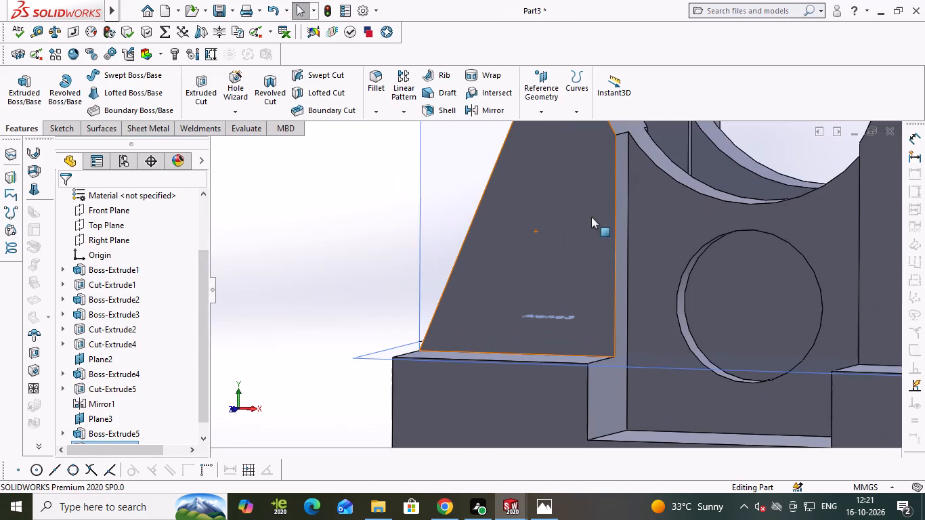
scroll(649, 227, "up", 4)
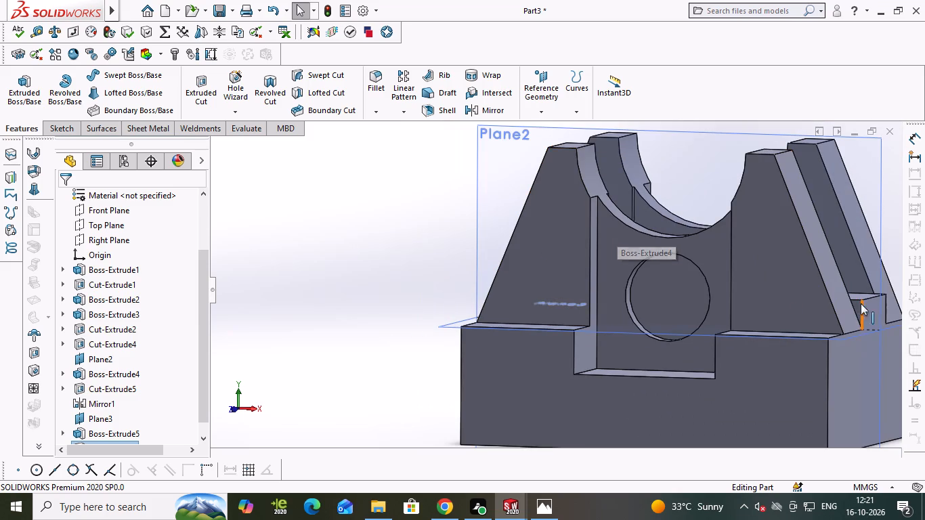
left_click(858, 304)
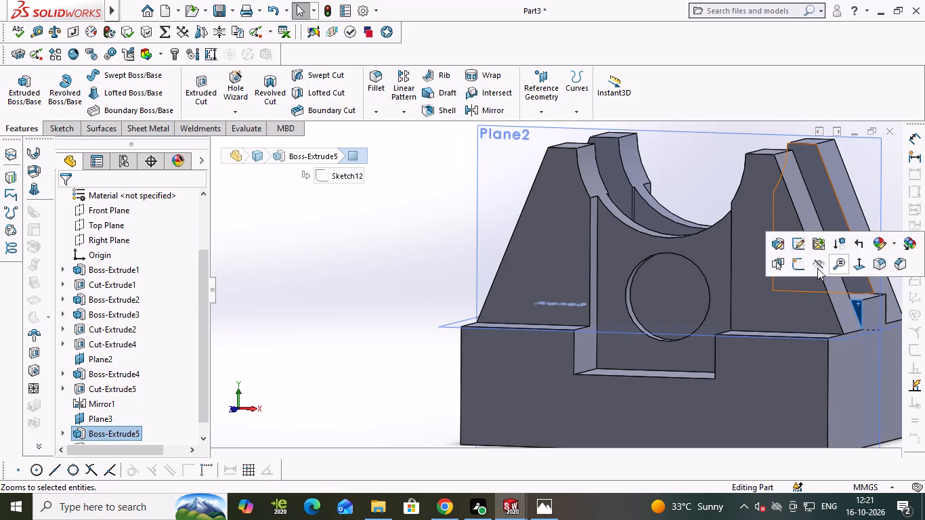
left_click(802, 268)
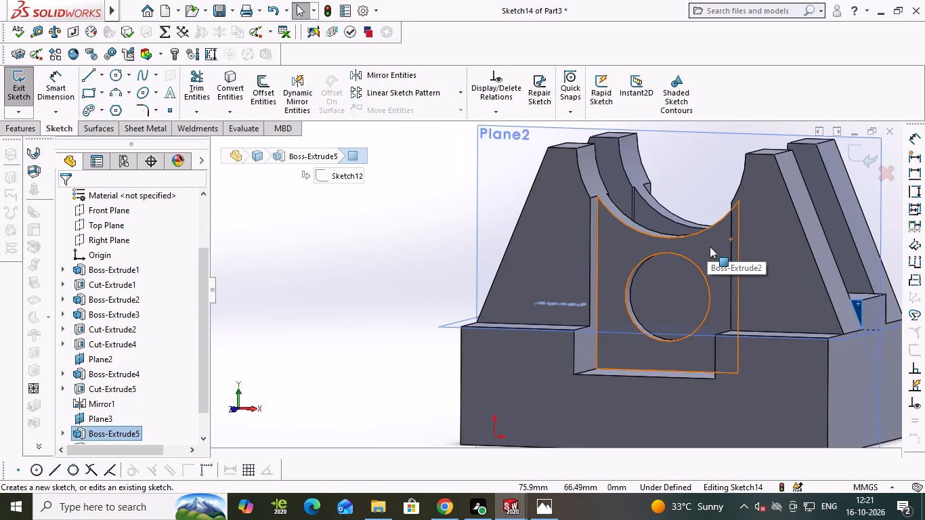
key("ctrl+8")
scroll(762, 278, "down", 5)
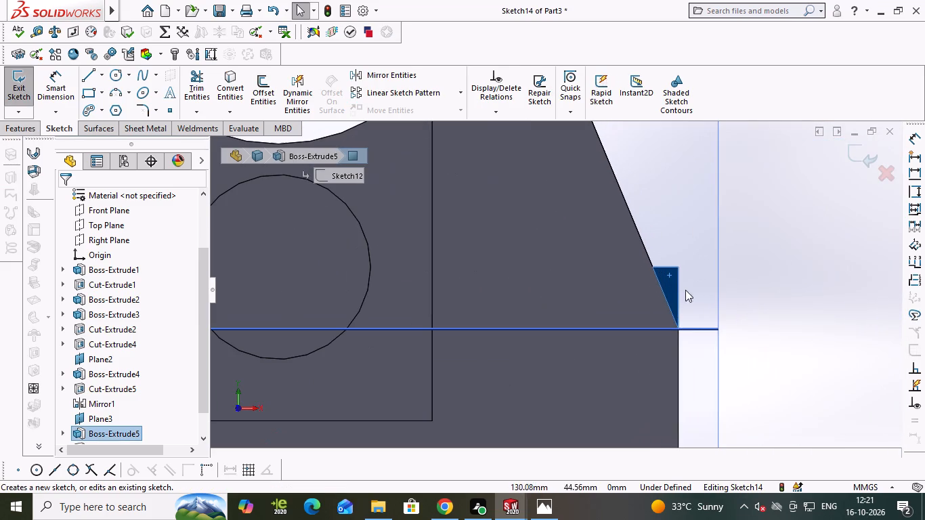
right_click_drag(715, 236, 596, 223)
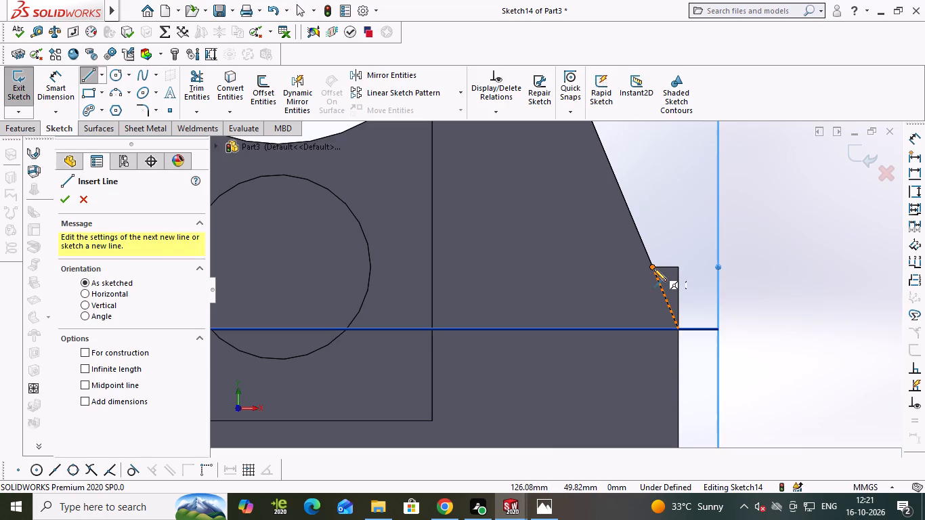
left_click(653, 268)
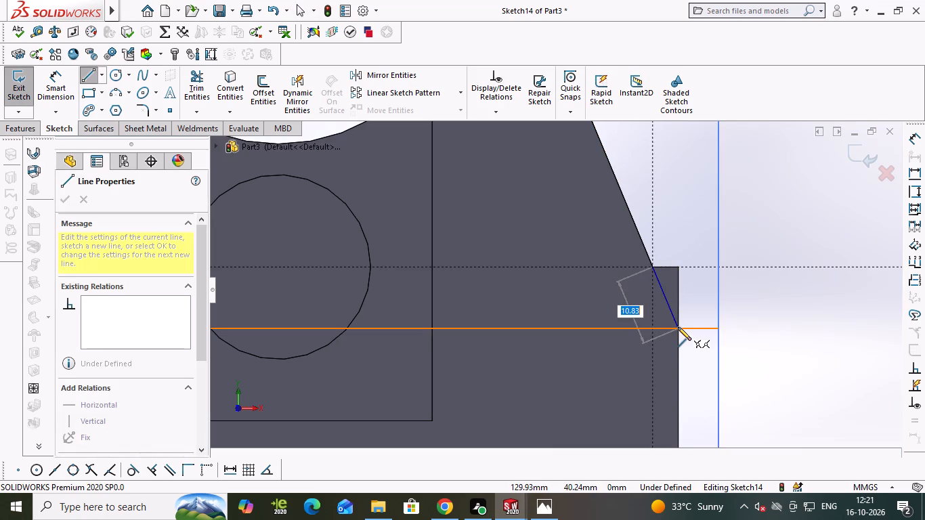
left_click(679, 329)
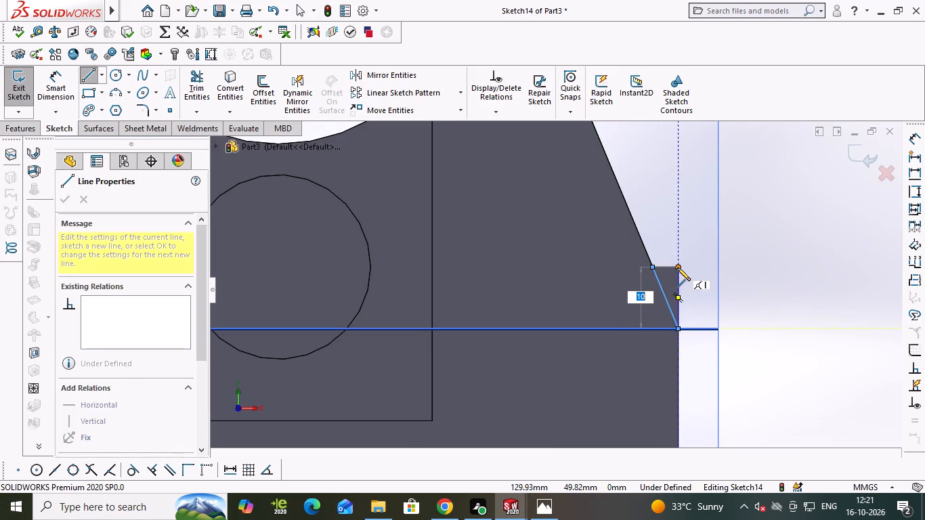
left_click(677, 267)
left_click(653, 265)
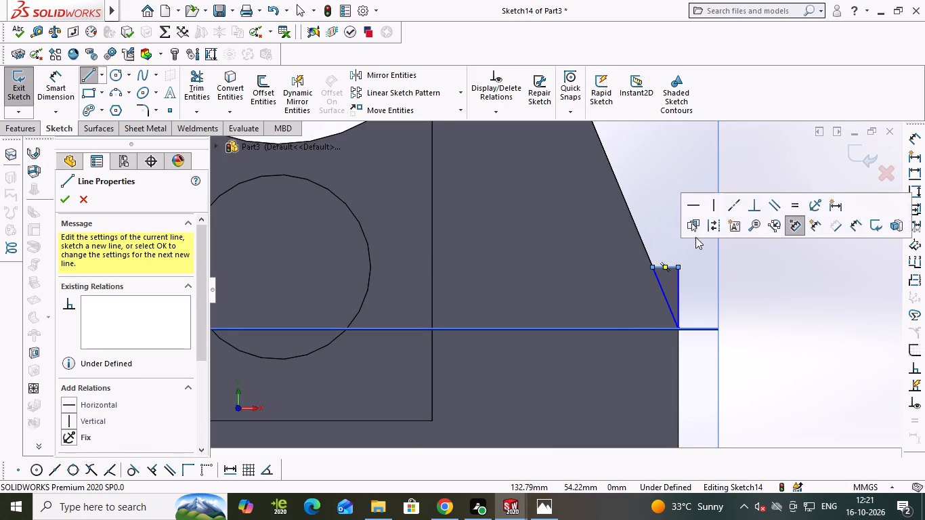
Cut the triangle Through All to trim this end of the strip flush with the slanted supports.
left_click(20, 123)
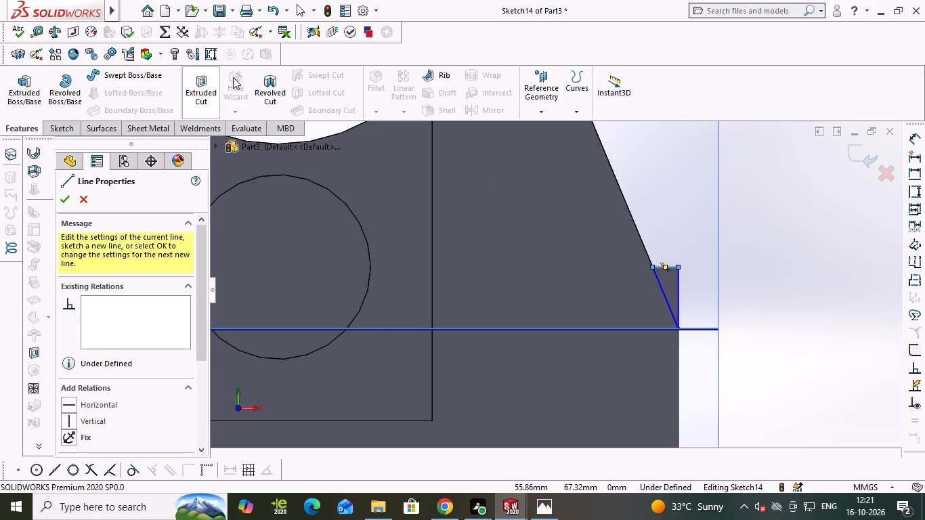
left_click(208, 79)
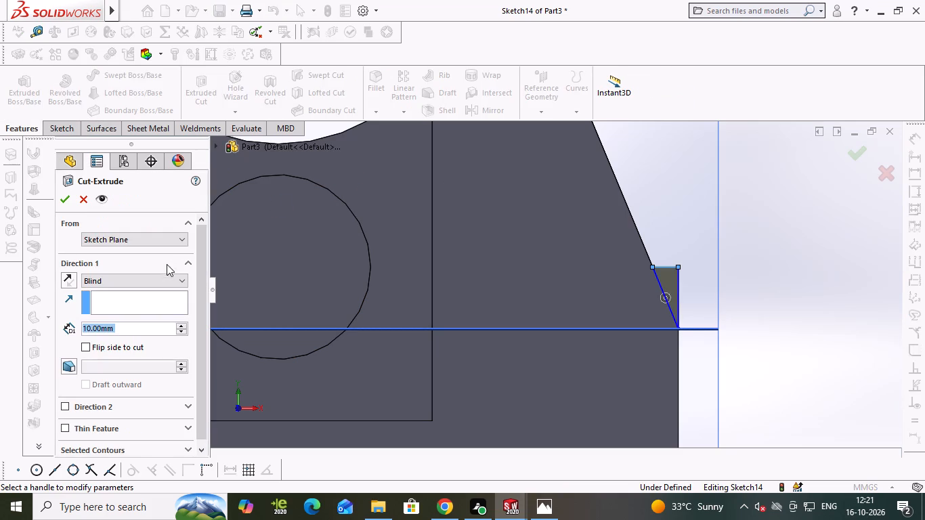
left_click(185, 283)
left_click(160, 298)
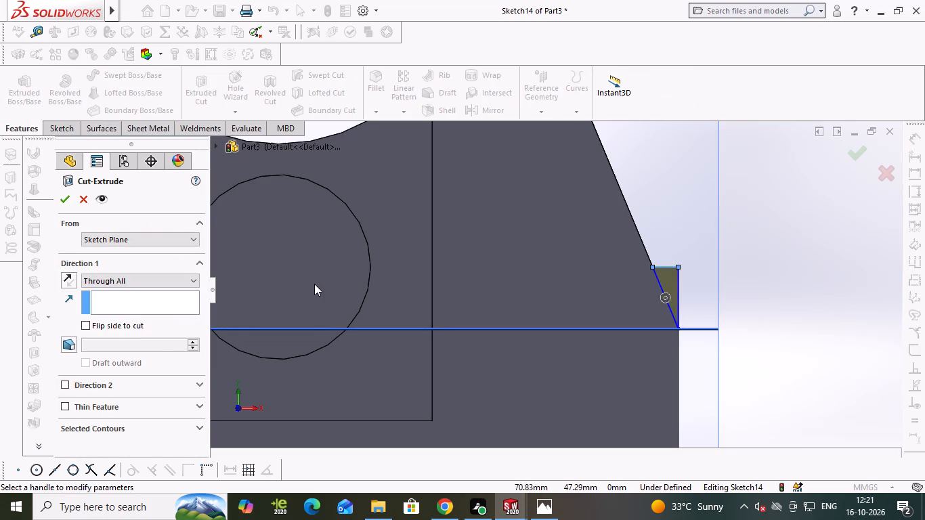
key("Return")
Save the part as Part7 in the done folder.
scroll(682, 198, "up", 3)
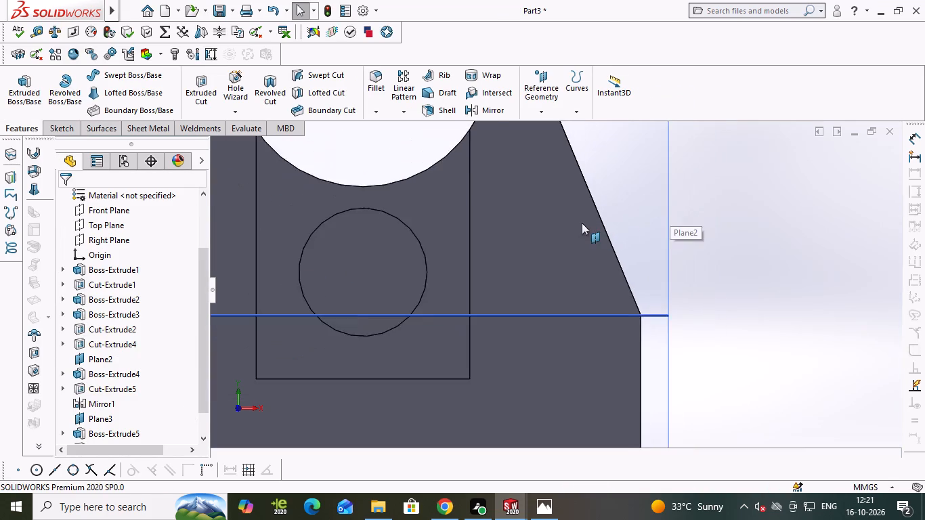
scroll(582, 223, "up", 1)
middle_click_drag(418, 210, 487, 251)
scroll(494, 229, "up", 4)
middle_click_drag(481, 235, 544, 299)
middle_click_drag(546, 304, 547, 311)
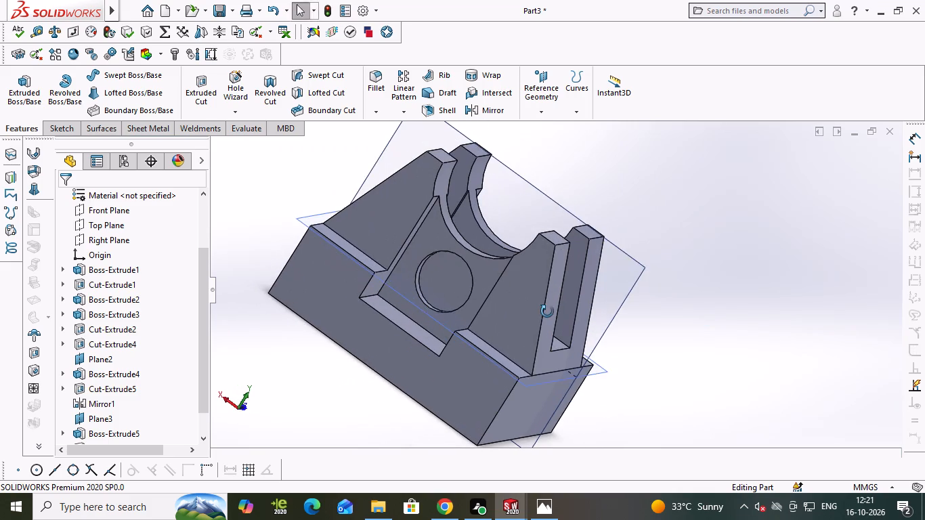
middle_click_drag(547, 311, 547, 315)
key("ctrl+s")
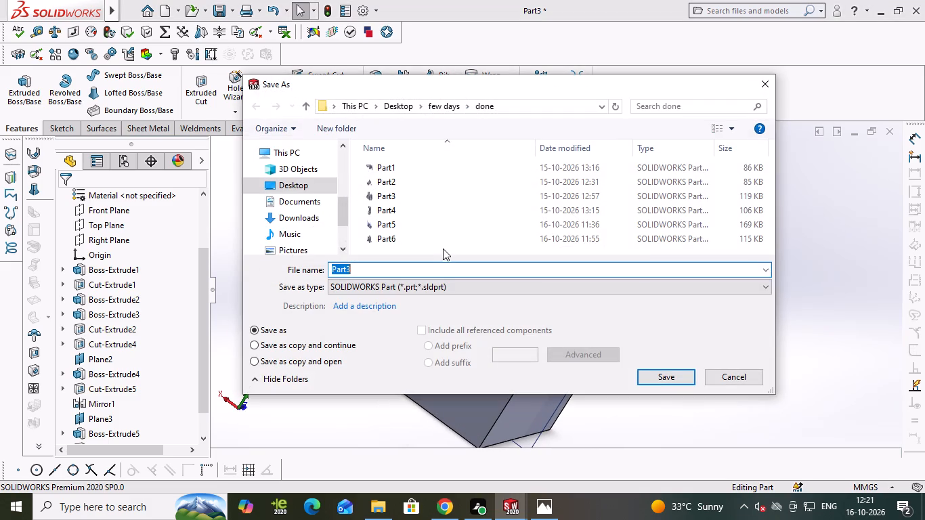
left_click(435, 267)
key("BackSpace")
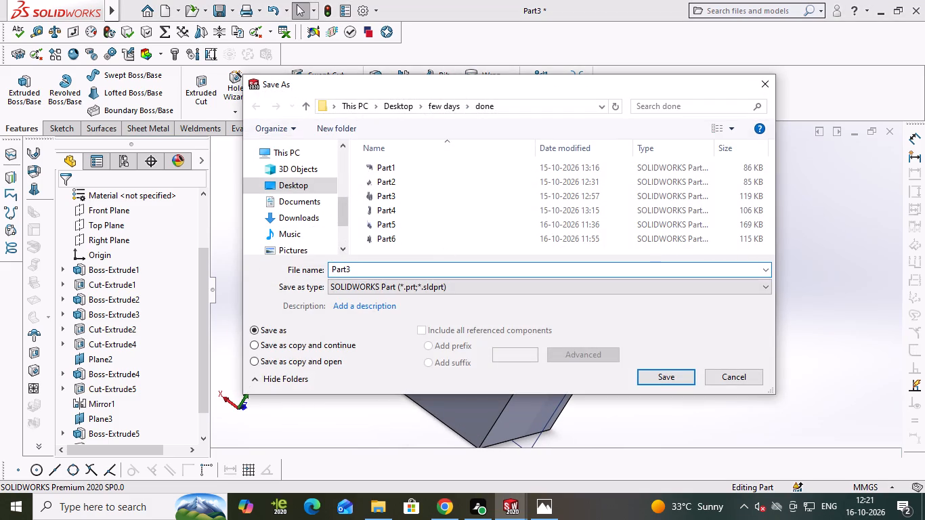
key("7")
key("Return")
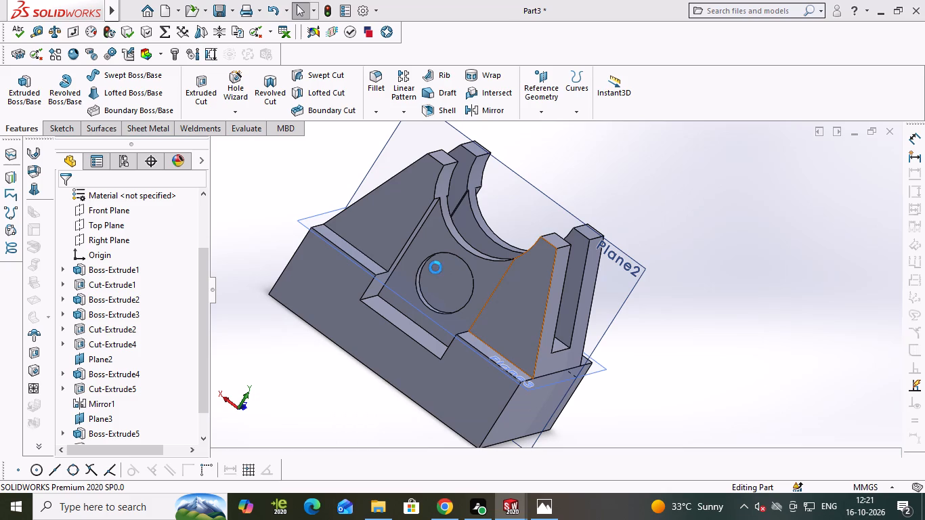
key("ctrl+s")
Examine the trimmed model from several angles and compare it with the reference drawing for remaining features.
middle_click_drag(698, 199, 631, 199)
middle_click(631, 199)
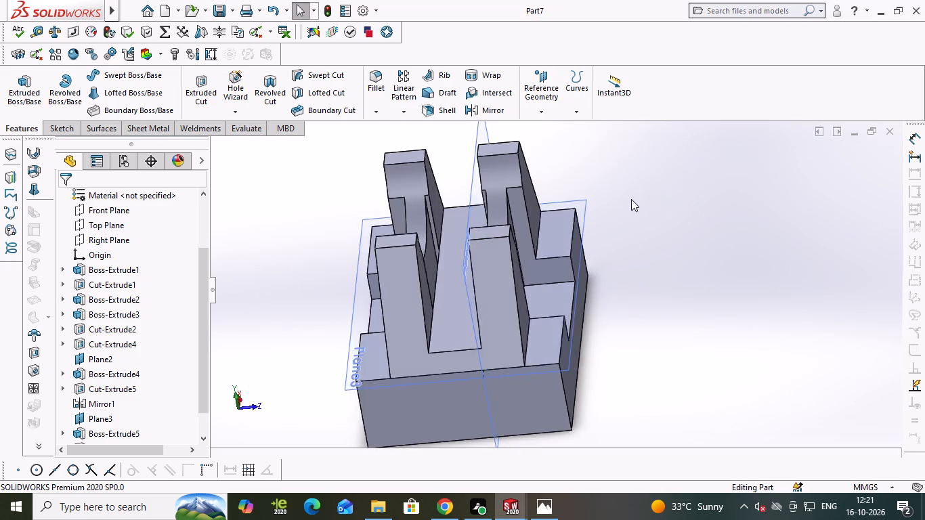
middle_click(629, 194)
middle_click(630, 177)
middle_click(653, 165)
middle_click(653, 165)
middle_click_drag(582, 255, 629, 223)
middle_click(627, 198)
middle_click(603, 183)
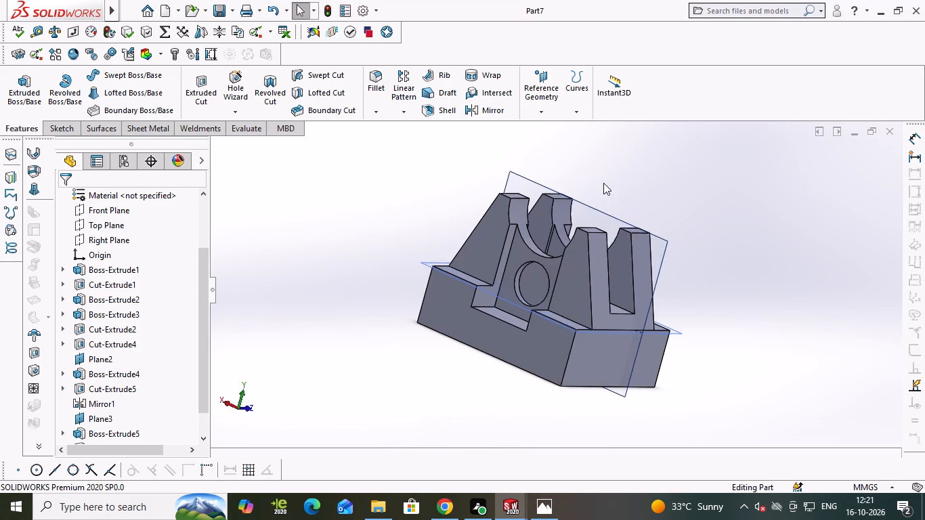
middle_click(603, 183)
key("alt+Tab")
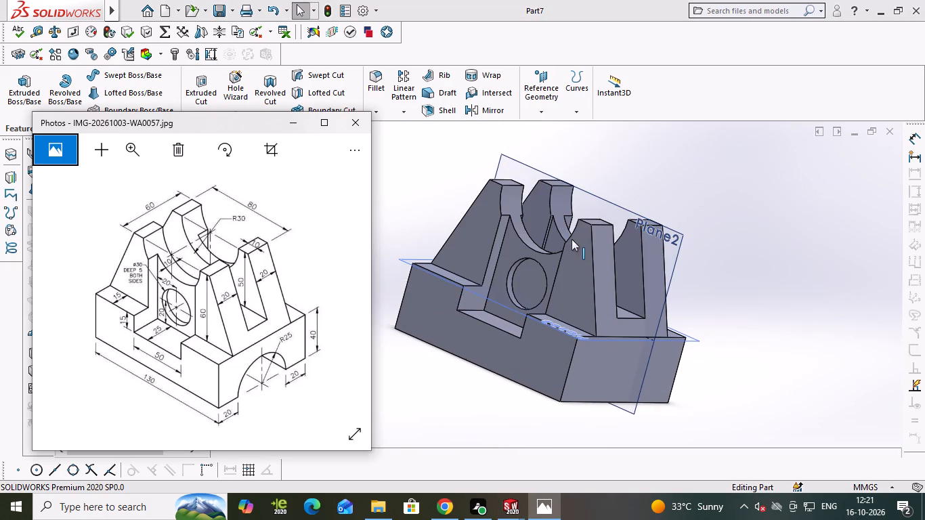
key("alt+Tab")
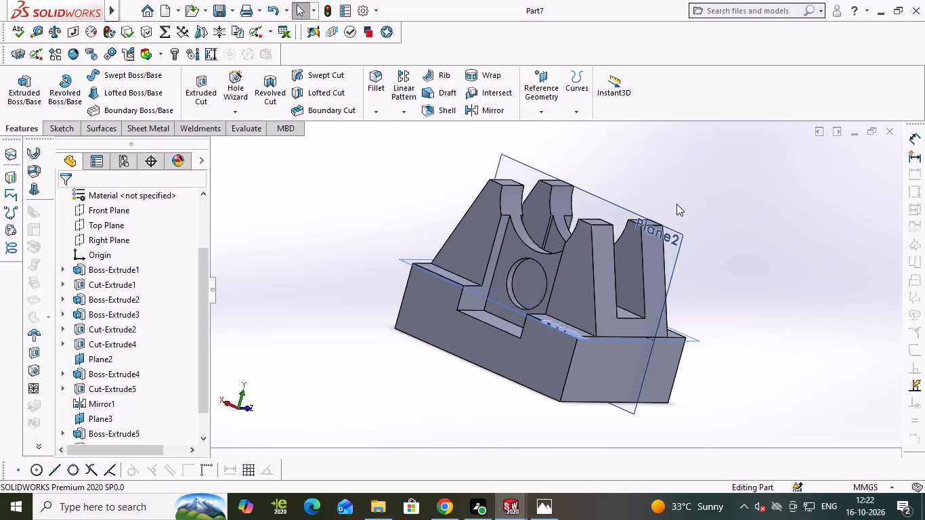
middle_click_drag(676, 204, 651, 226)
key("alt+Tab")
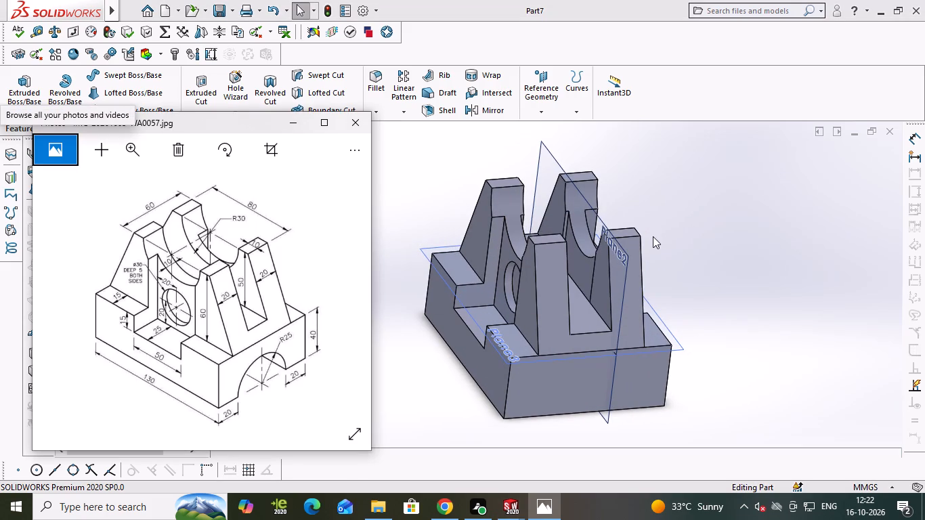
key("alt+Tab")
middle_click_drag(644, 242, 665, 234)
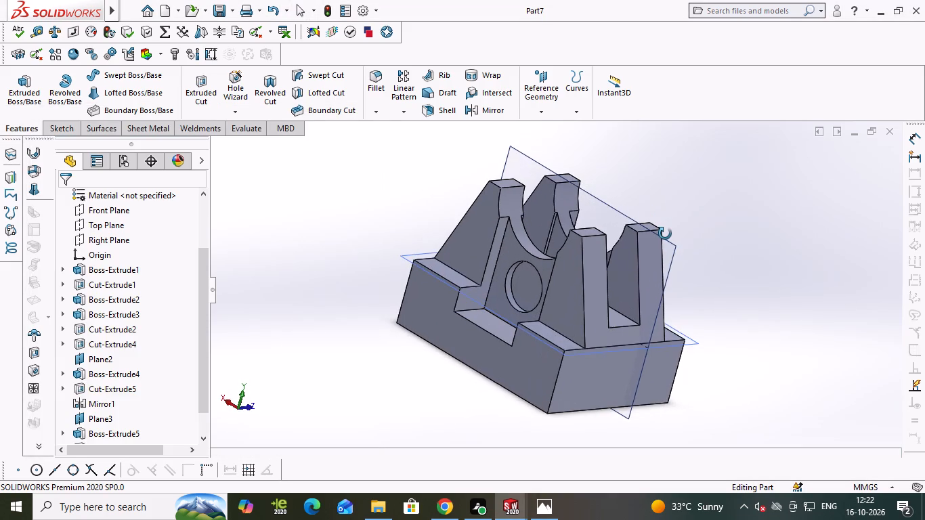
middle_click_drag(665, 234, 649, 244)
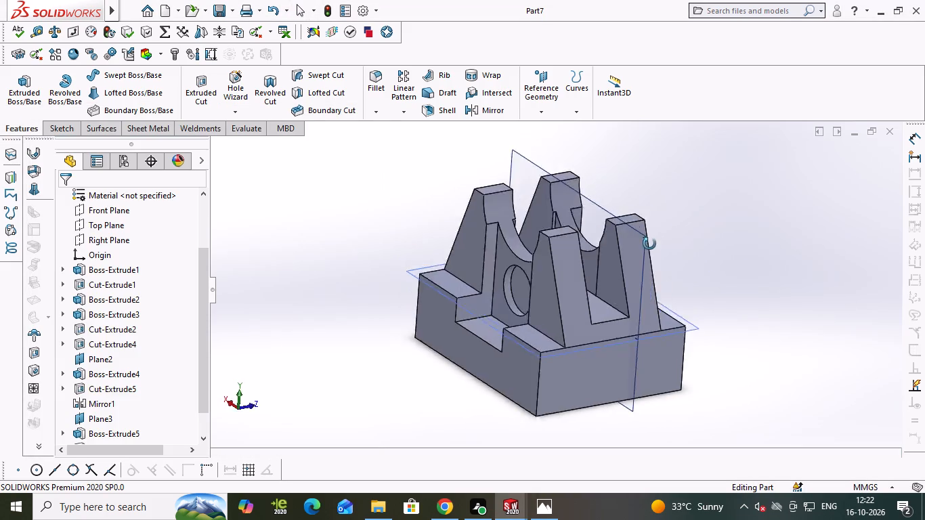
middle_click_drag(649, 244, 630, 231)
On the base's end face, sketch a circle of radius 25 mm centred on the origin at the bottom edge.
left_click(569, 360)
left_click(628, 322)
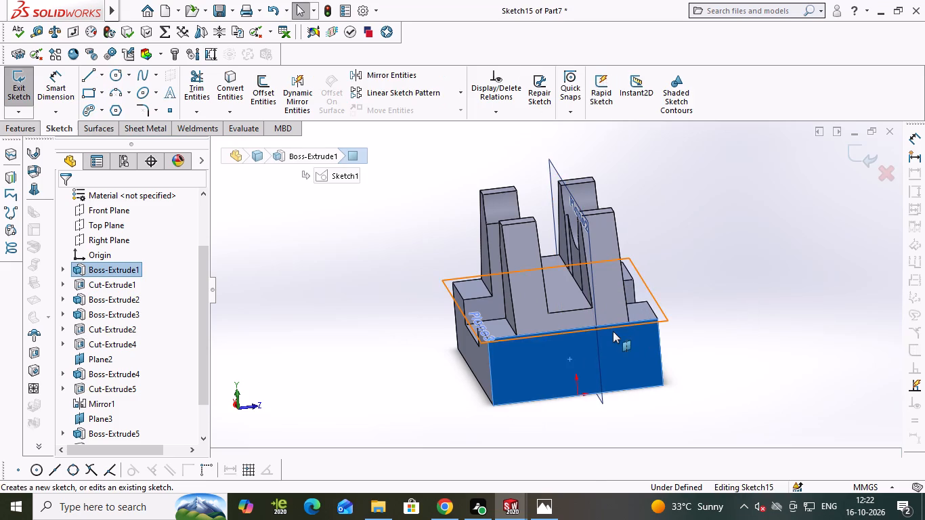
key("ctrl+8")
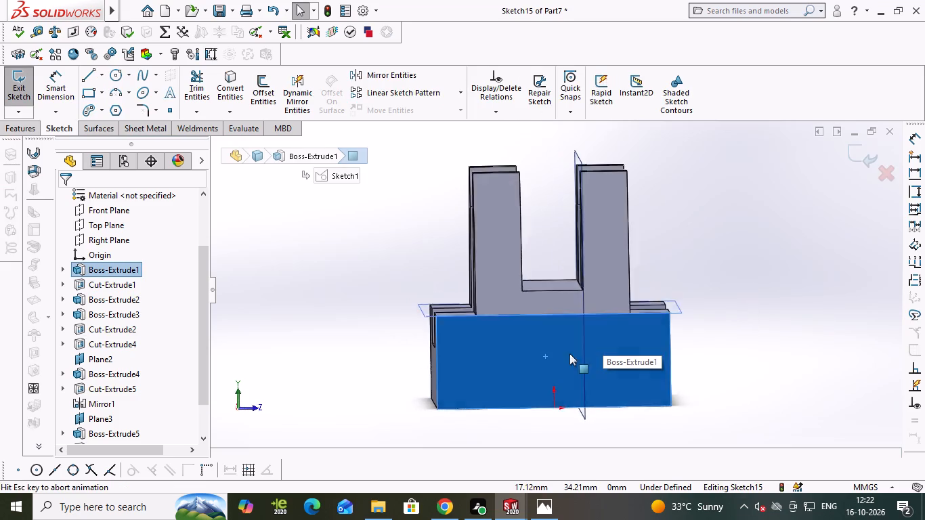
right_click_drag(513, 360, 642, 353)
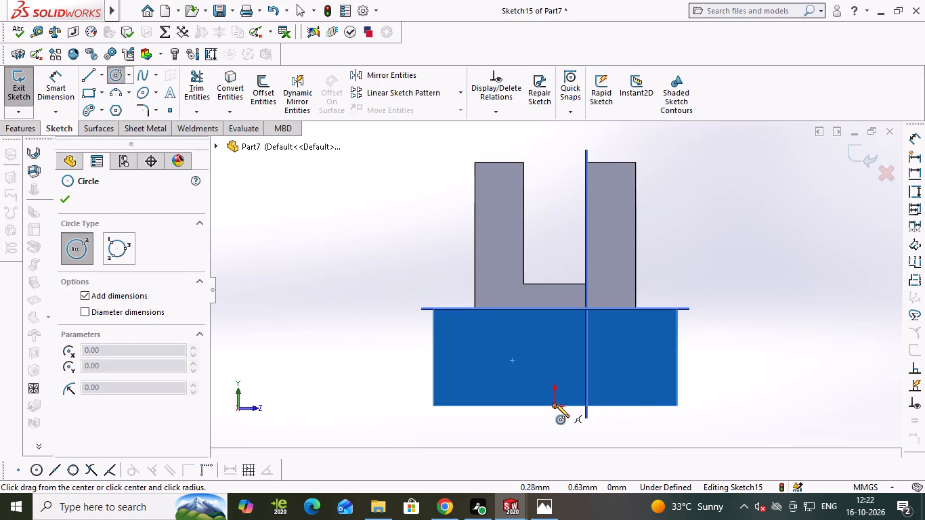
left_click(556, 404)
type("25")
key("Return")
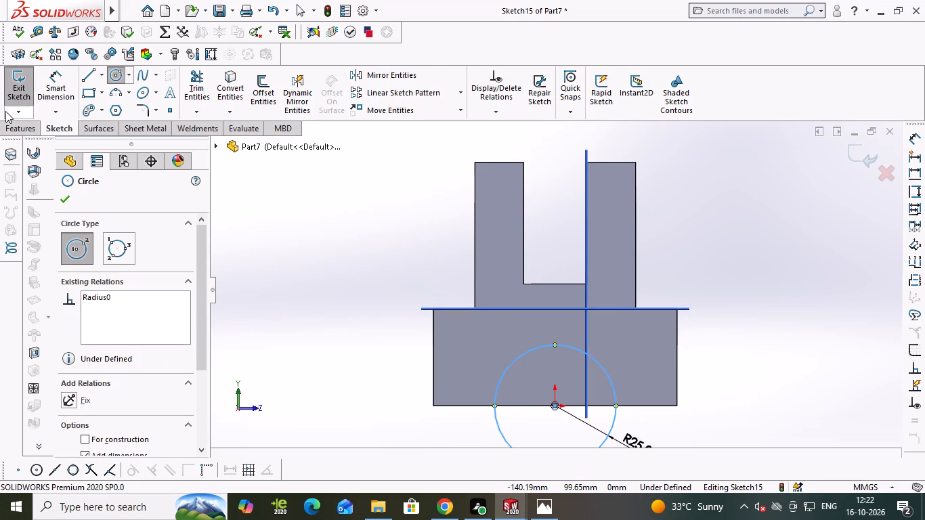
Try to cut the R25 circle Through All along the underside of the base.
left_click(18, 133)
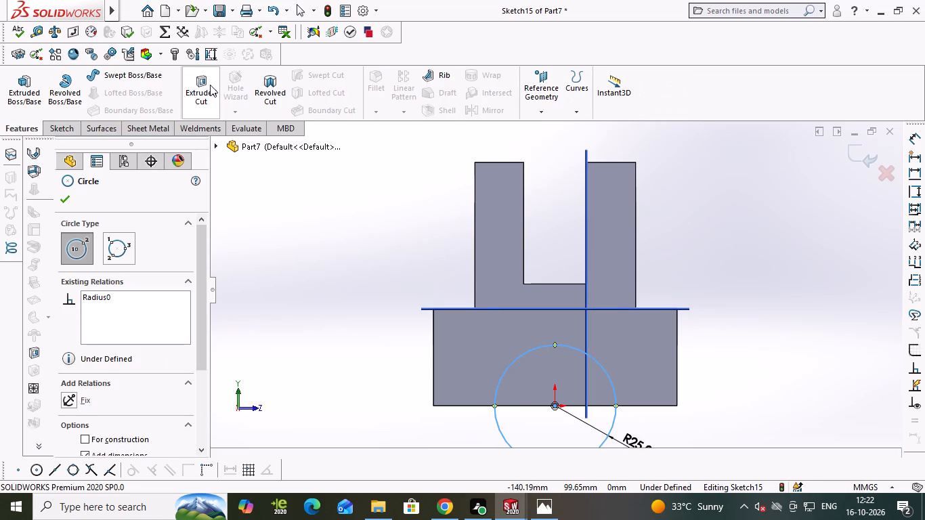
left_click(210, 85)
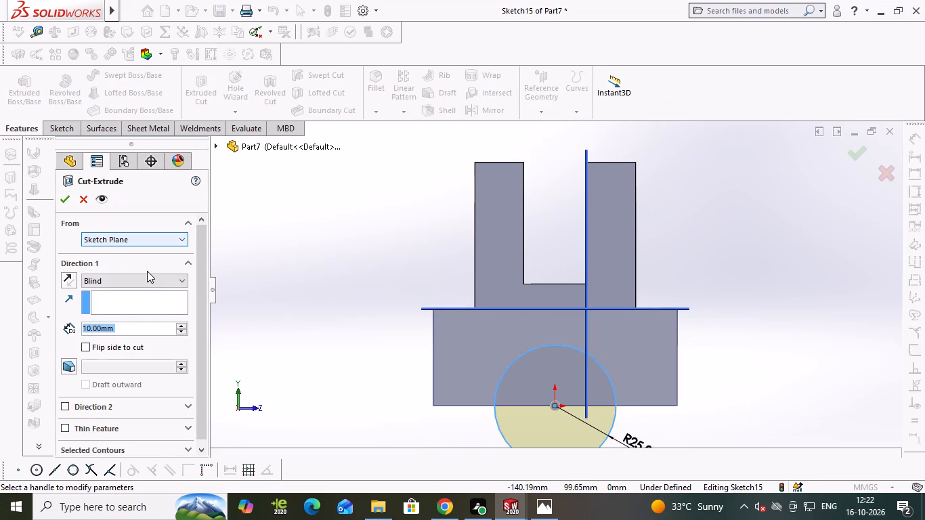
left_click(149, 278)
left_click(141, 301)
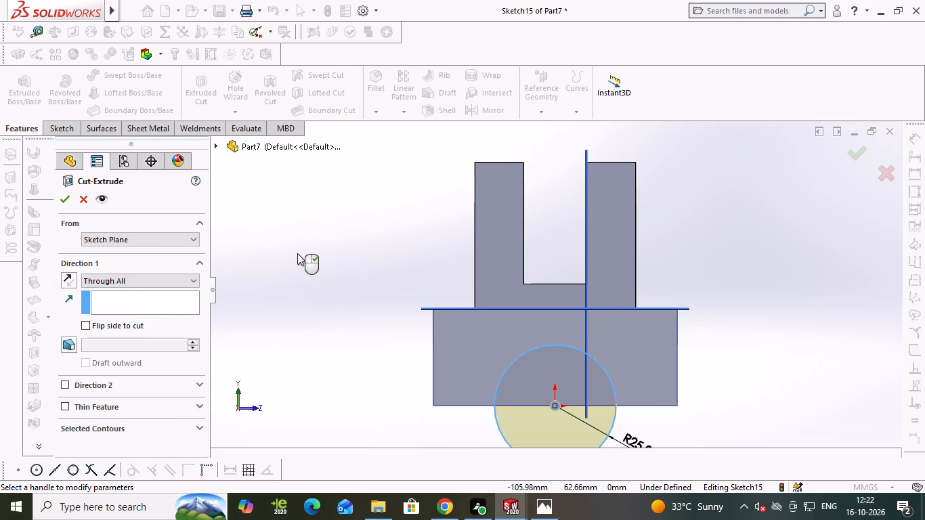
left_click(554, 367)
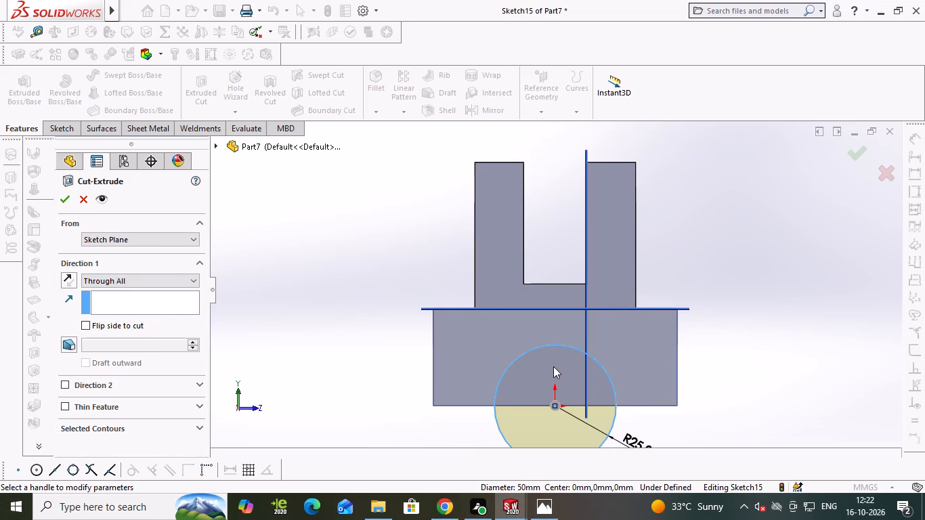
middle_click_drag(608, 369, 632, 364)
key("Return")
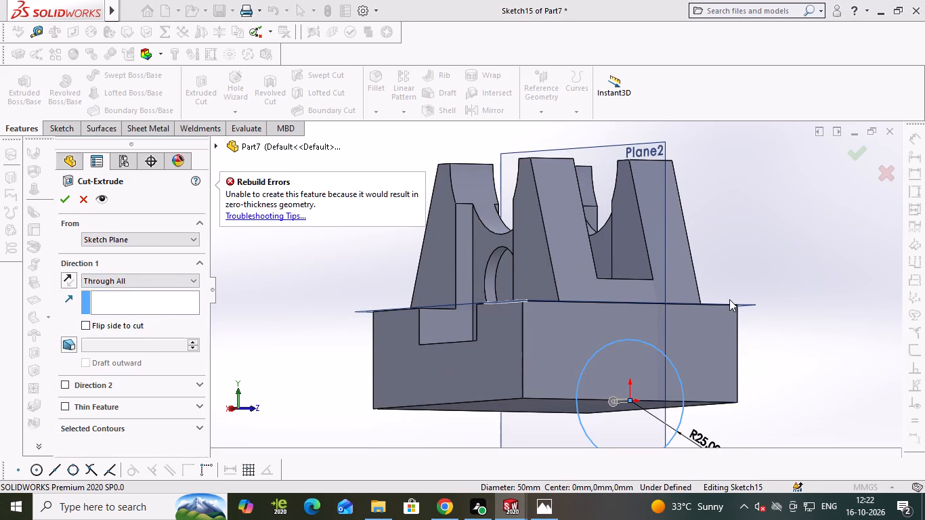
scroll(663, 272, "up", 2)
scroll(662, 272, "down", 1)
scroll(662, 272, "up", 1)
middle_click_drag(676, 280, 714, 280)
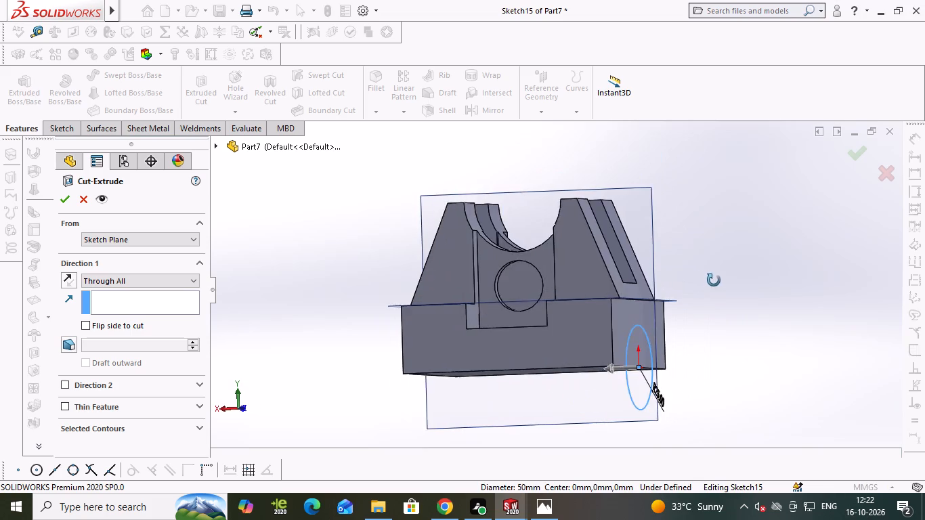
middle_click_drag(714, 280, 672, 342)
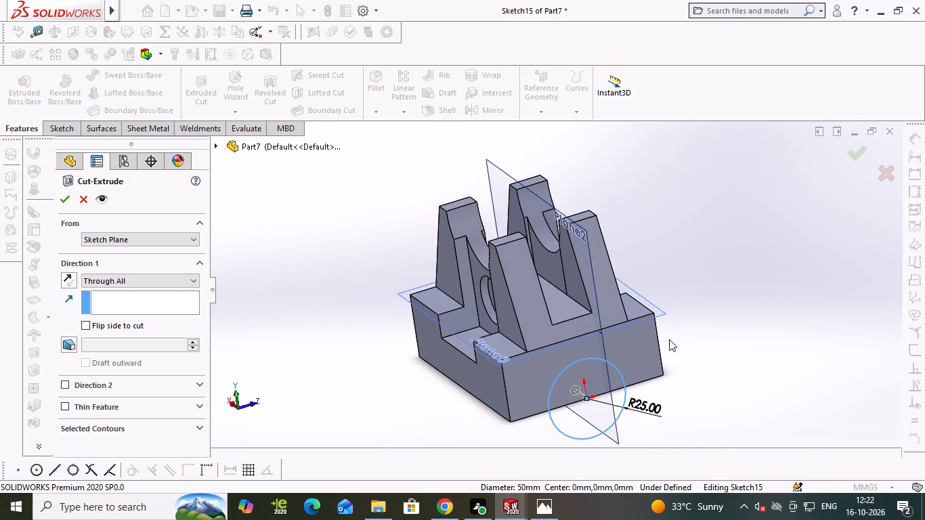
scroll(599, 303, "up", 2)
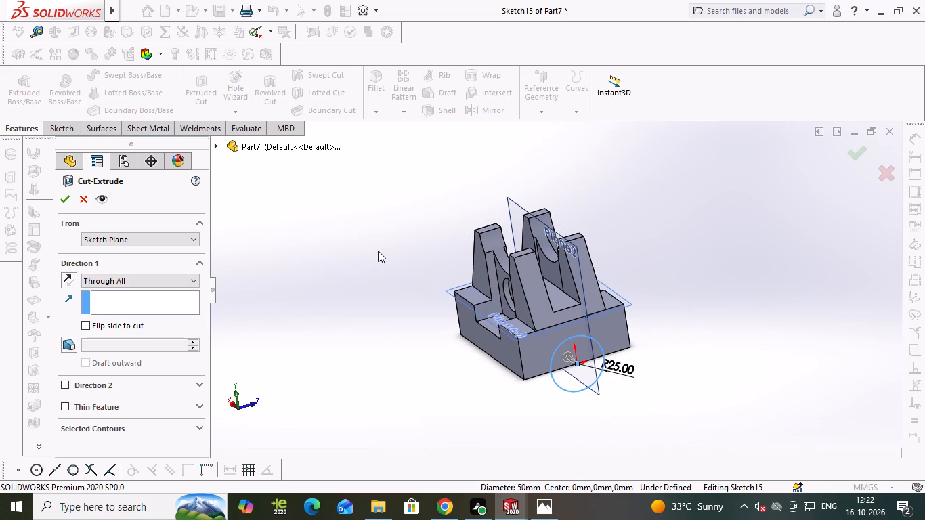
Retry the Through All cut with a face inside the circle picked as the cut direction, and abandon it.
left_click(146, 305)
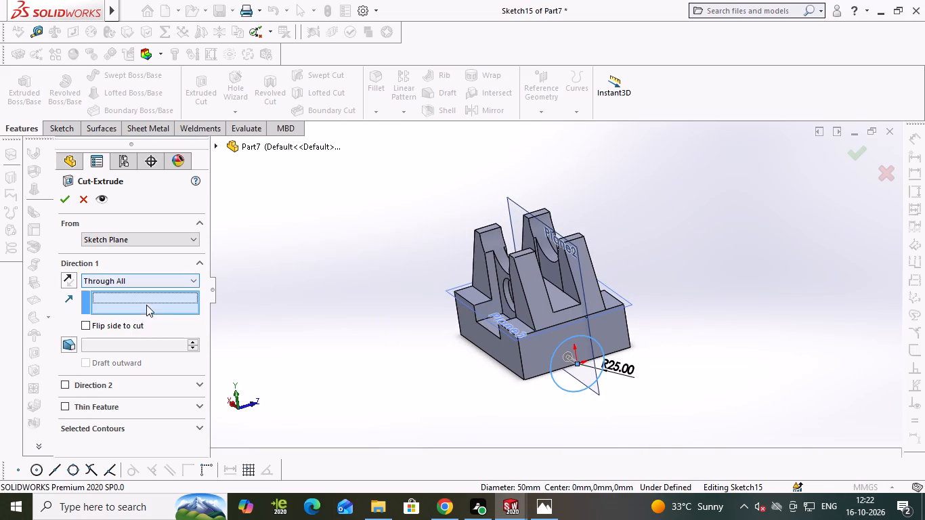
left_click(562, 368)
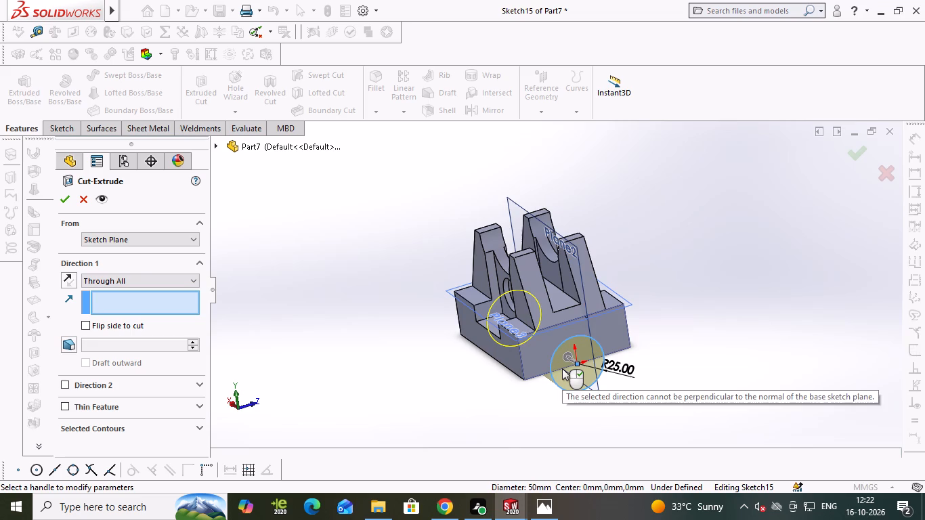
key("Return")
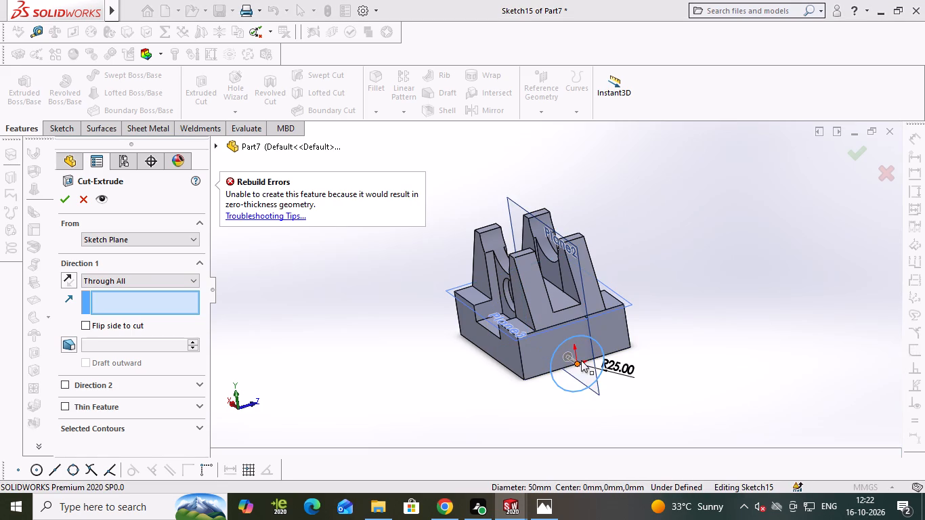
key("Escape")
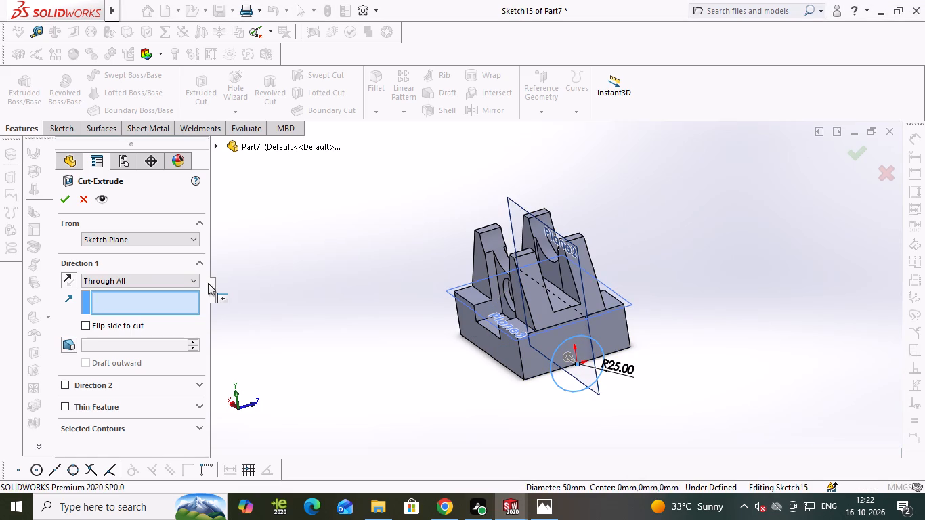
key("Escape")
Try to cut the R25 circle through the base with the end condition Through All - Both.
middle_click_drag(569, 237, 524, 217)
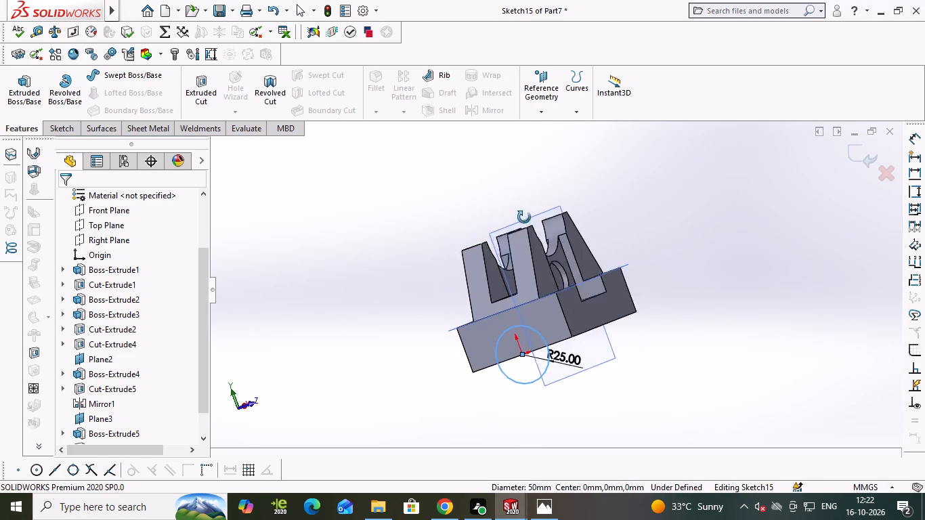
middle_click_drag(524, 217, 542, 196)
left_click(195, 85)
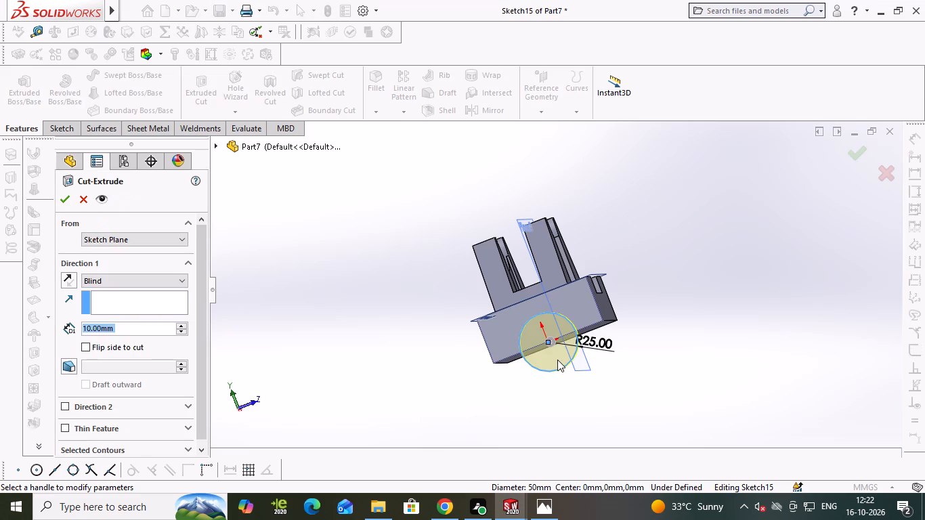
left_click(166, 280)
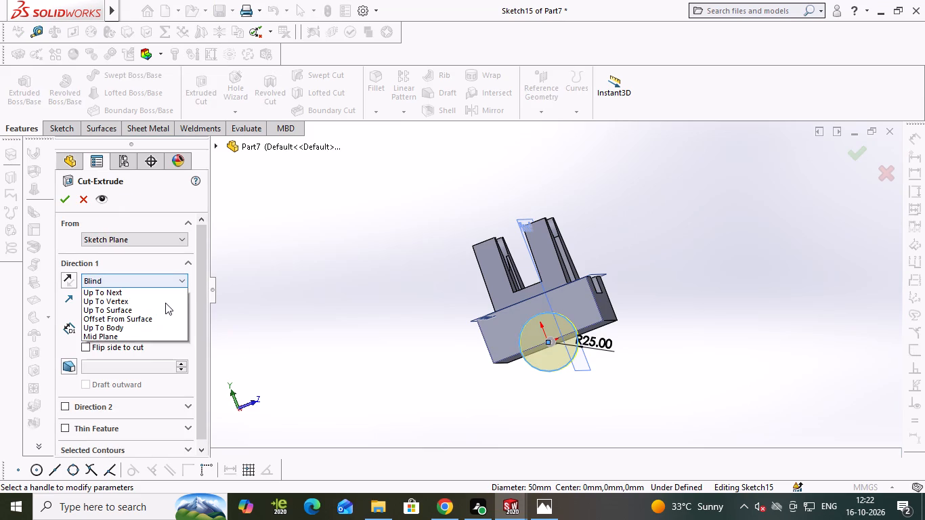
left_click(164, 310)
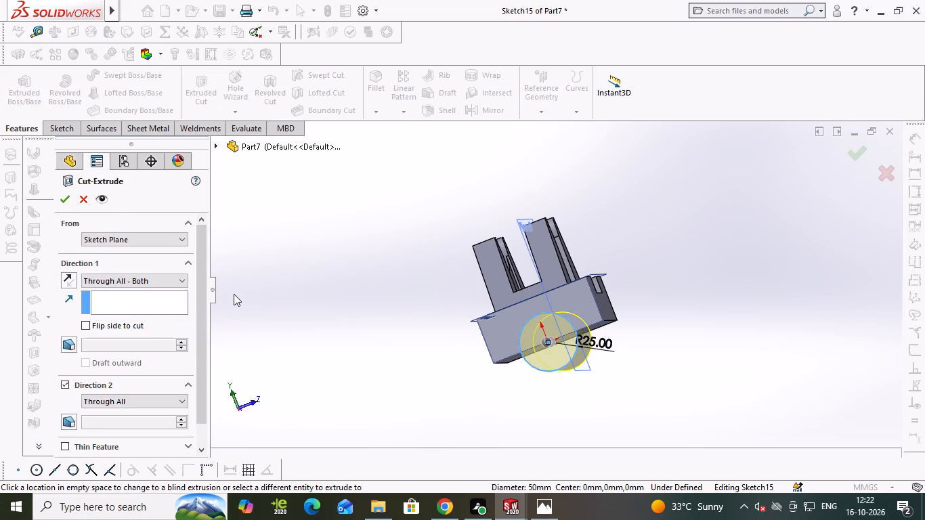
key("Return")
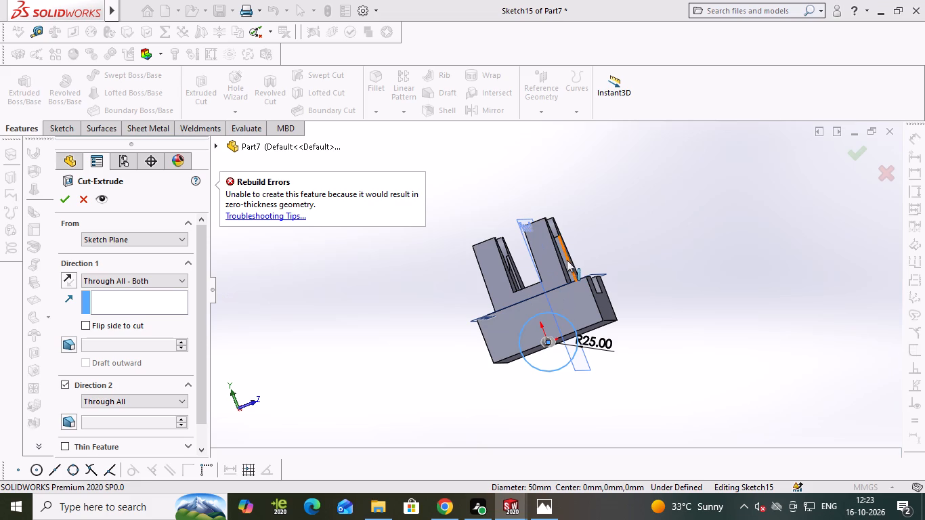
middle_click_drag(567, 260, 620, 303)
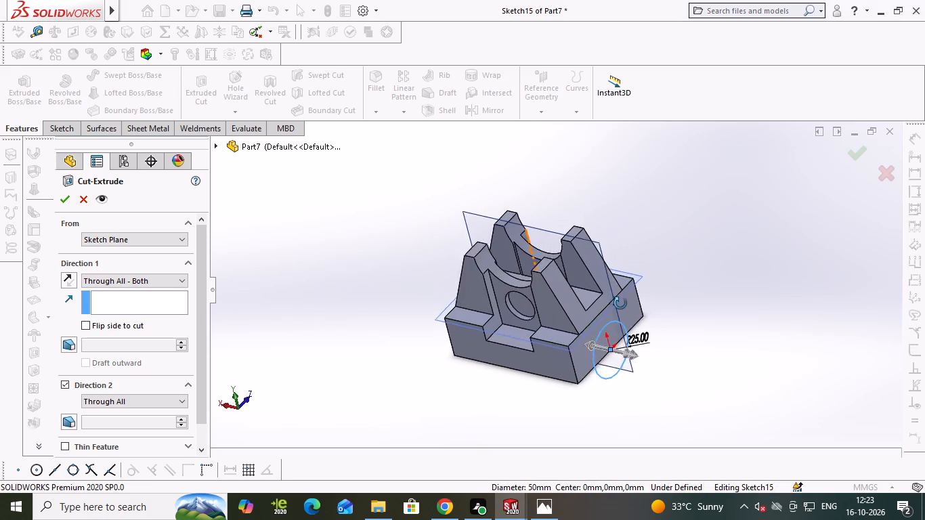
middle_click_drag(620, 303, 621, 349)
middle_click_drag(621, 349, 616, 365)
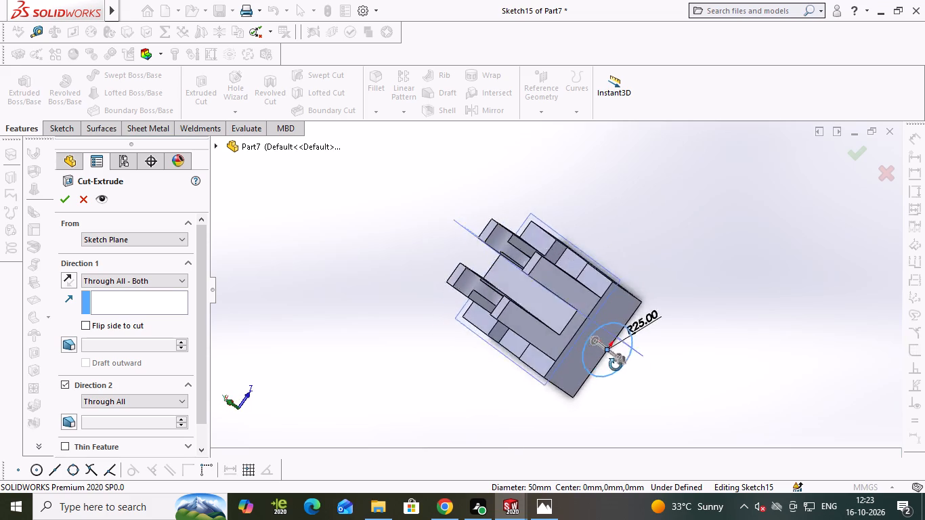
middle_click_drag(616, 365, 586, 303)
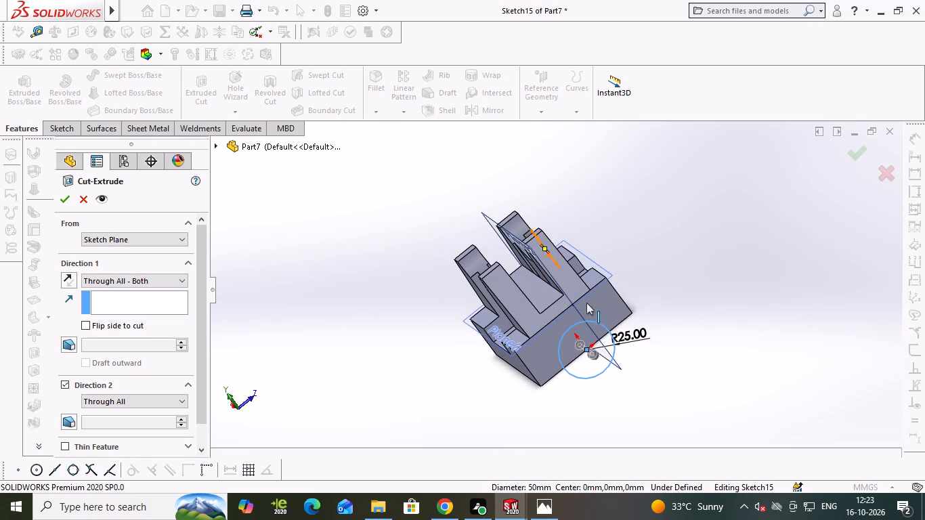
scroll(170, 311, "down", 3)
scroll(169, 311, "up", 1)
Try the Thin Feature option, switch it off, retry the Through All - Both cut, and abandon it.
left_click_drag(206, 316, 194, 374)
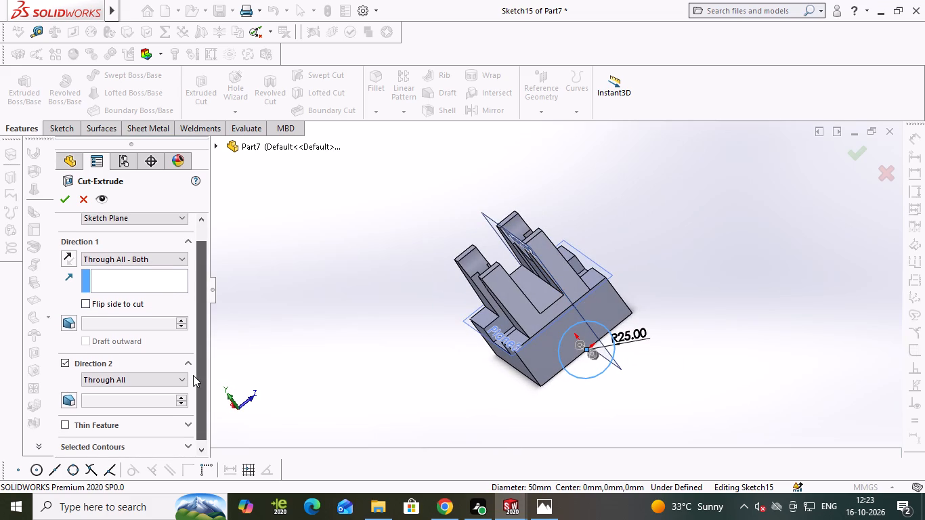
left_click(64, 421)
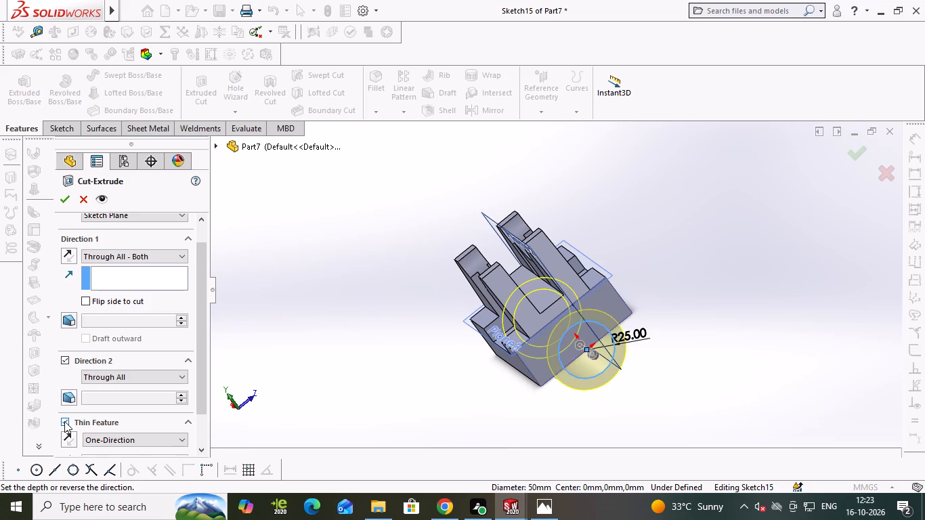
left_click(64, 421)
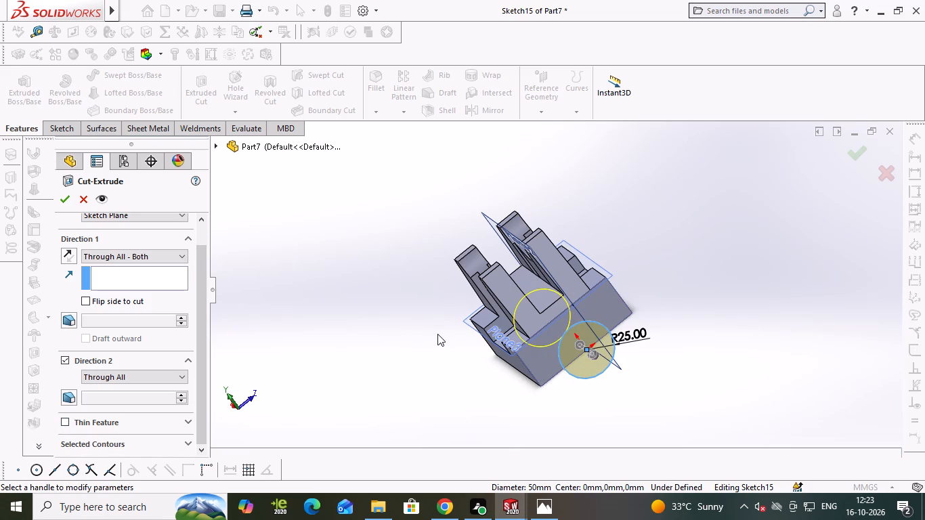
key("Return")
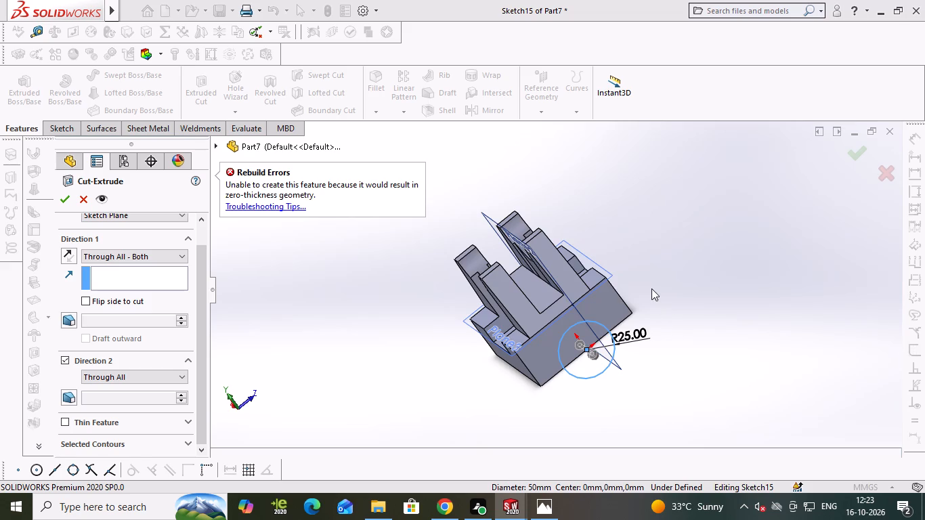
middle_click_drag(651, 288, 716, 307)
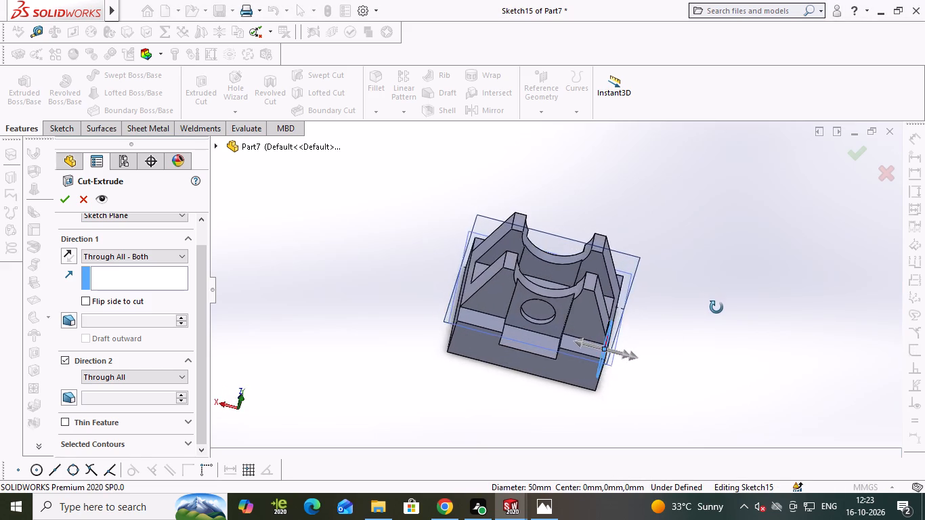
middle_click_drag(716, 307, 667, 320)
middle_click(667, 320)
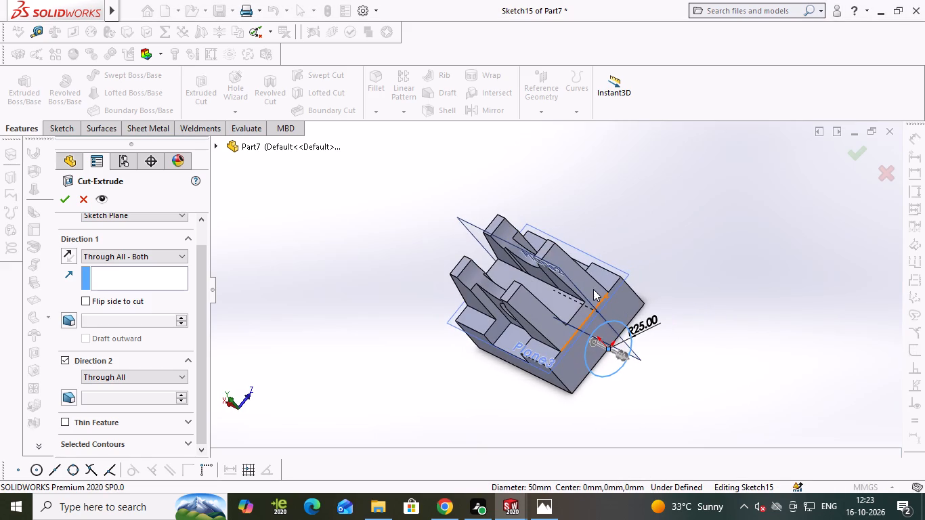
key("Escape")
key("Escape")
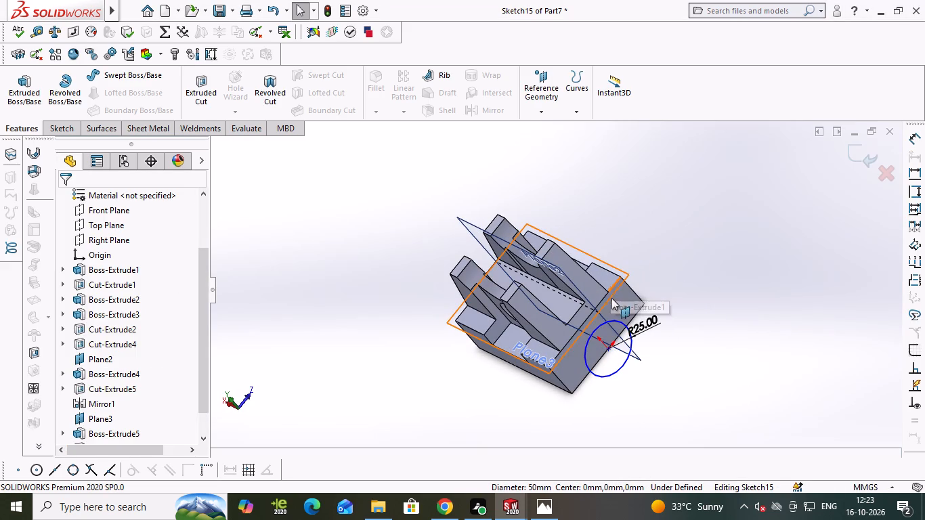
Undo the R25 circle and its sketch on the base's end face.
key("ctrl+z")
key("ctrl+z")
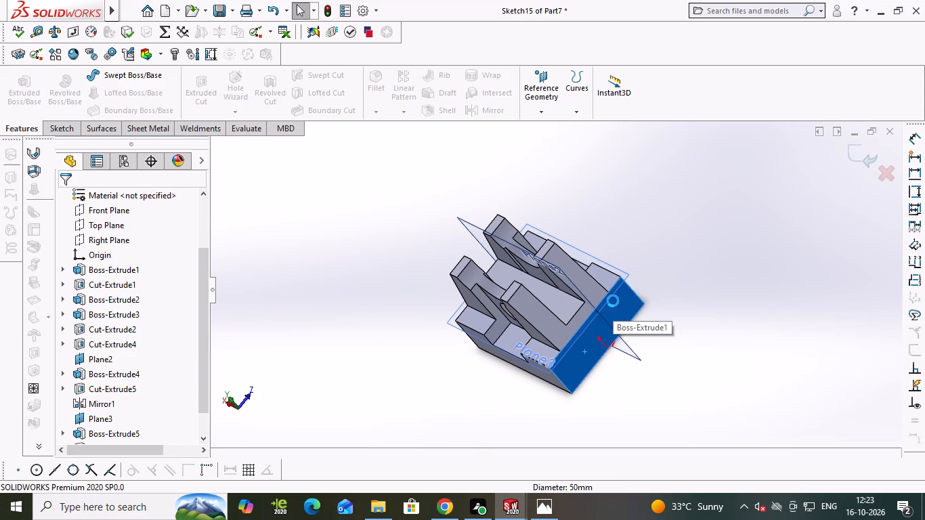
On the base's opposite end face, sketch a circle of radius 30 mm centred on the origin at the bottom edge.
middle_click_drag(555, 304, 646, 252)
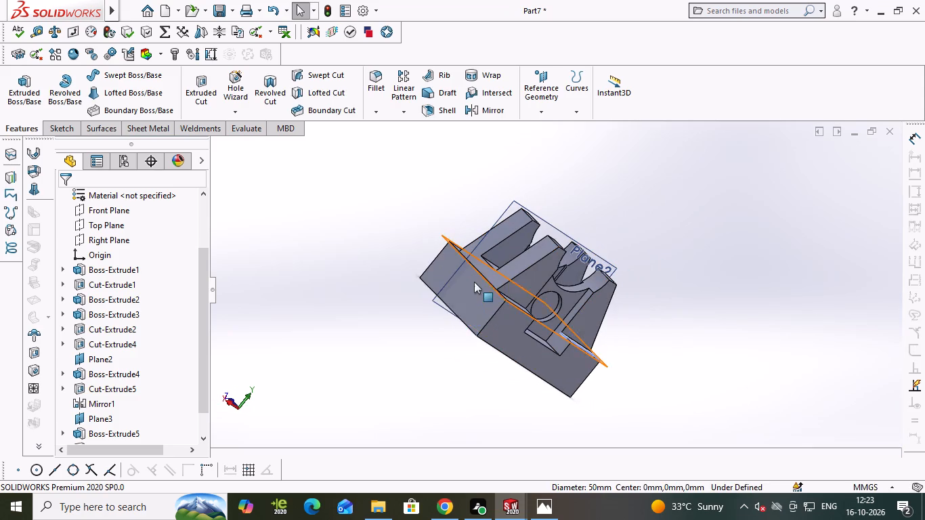
left_click(469, 289)
left_click(528, 255)
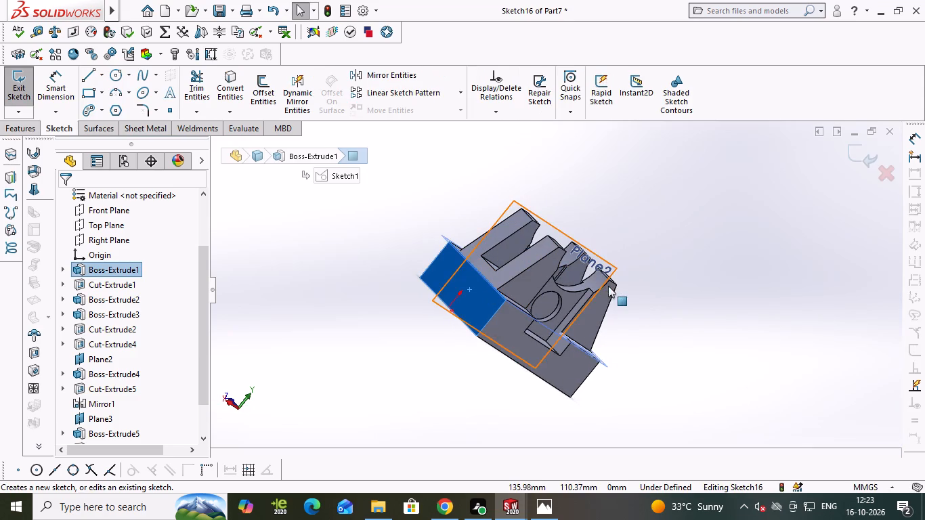
key("ctrl+8")
right_click_drag(445, 332, 605, 322)
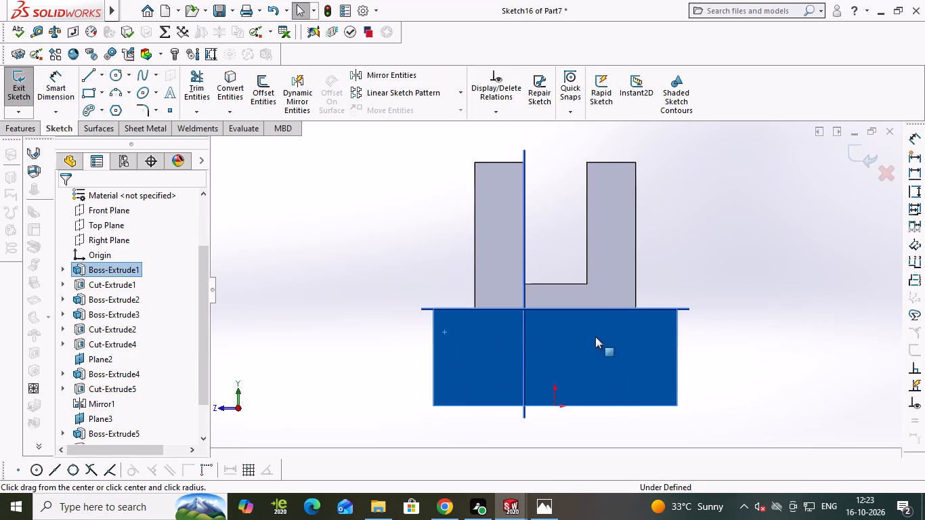
left_click(557, 407)
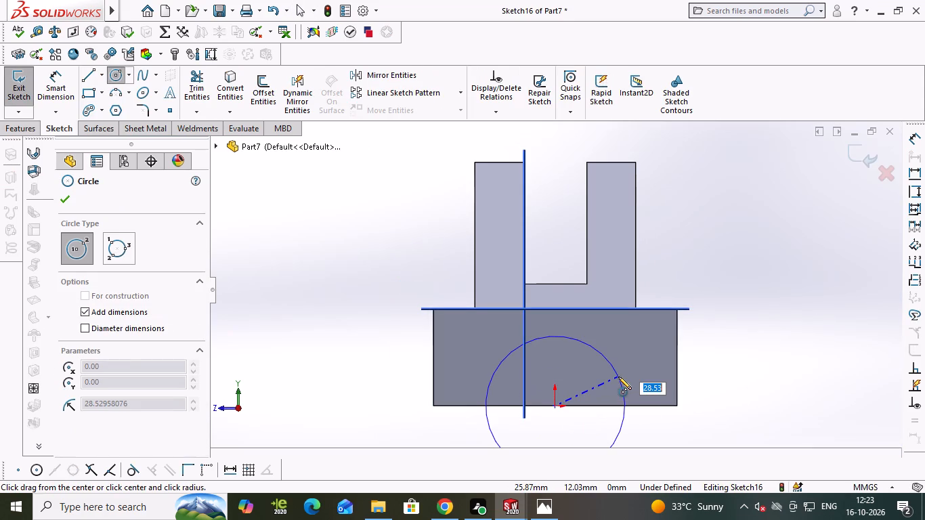
type("30")
key("Return")
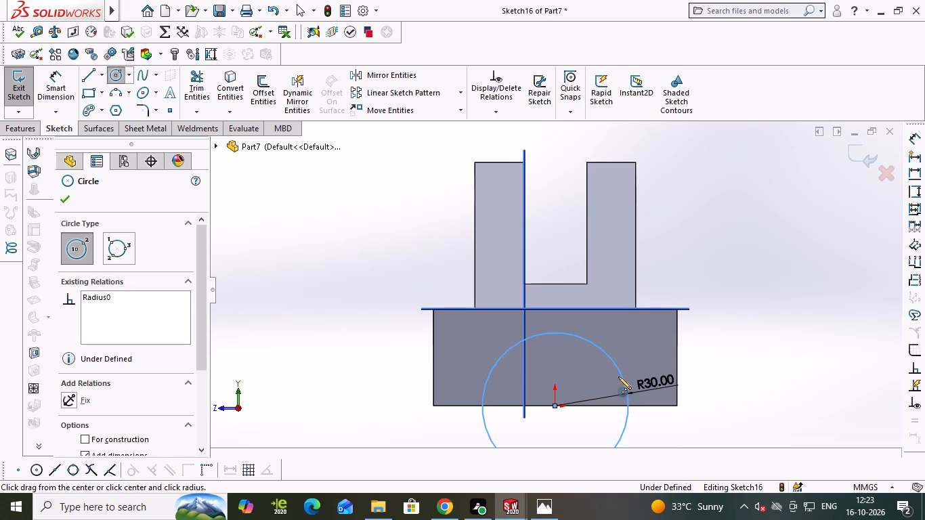
Extrude-cut the R30 circle through the base with the end condition Through All to form the arched underside channel.
left_click(33, 127)
left_click(213, 84)
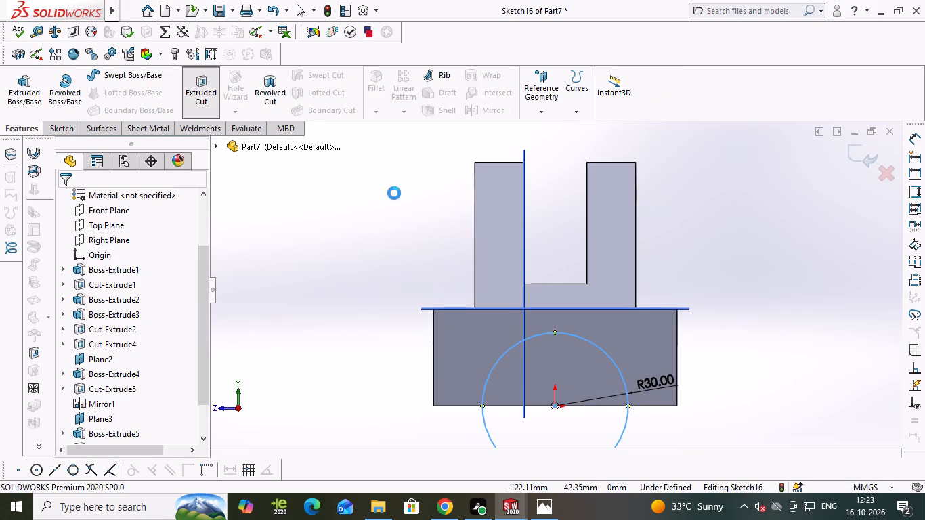
left_click(177, 274)
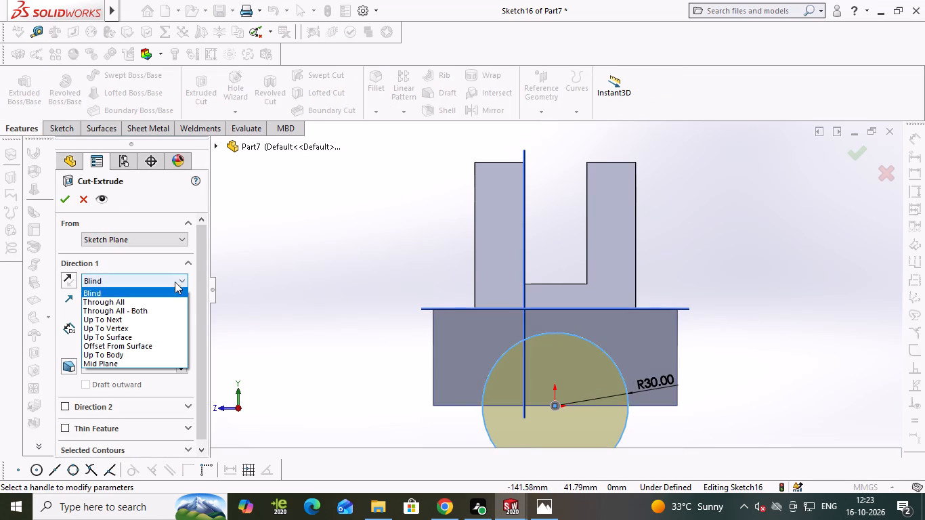
left_click(163, 302)
key("Return")
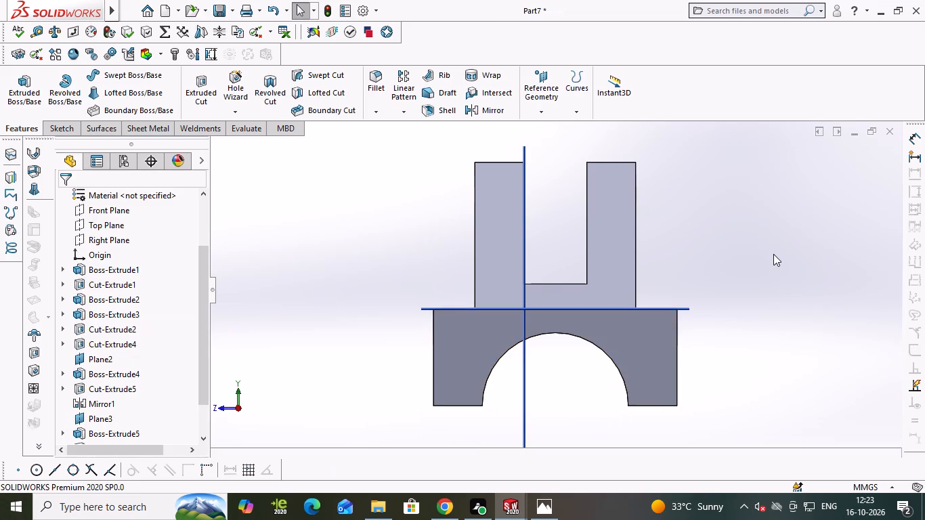
Examine the model with its arched channel from several angles and compare it with the reference drawing.
middle_click_drag(773, 254, 714, 261)
scroll(703, 287, "down", 1)
scroll(703, 287, "up", 6)
middle_click_drag(701, 287, 646, 311)
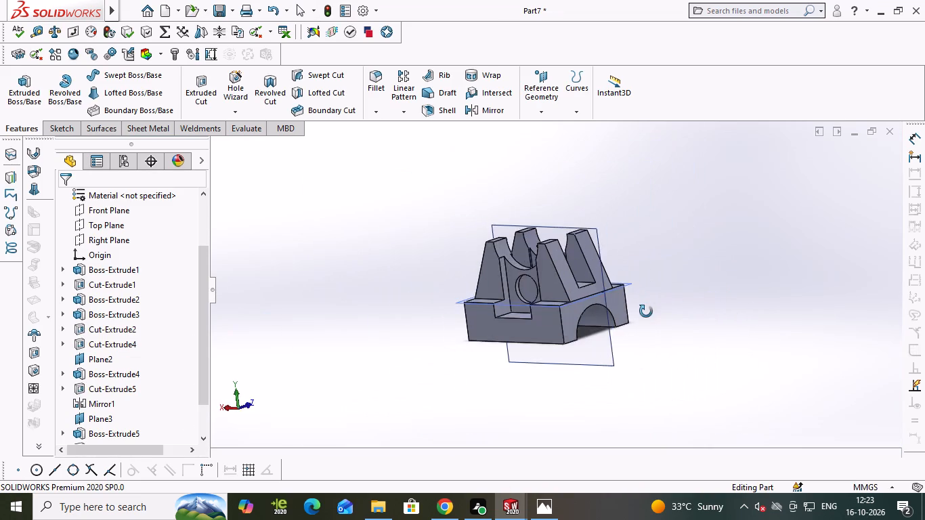
middle_click_drag(646, 311, 653, 342)
scroll(618, 301, "up", 2)
scroll(588, 272, "down", 3)
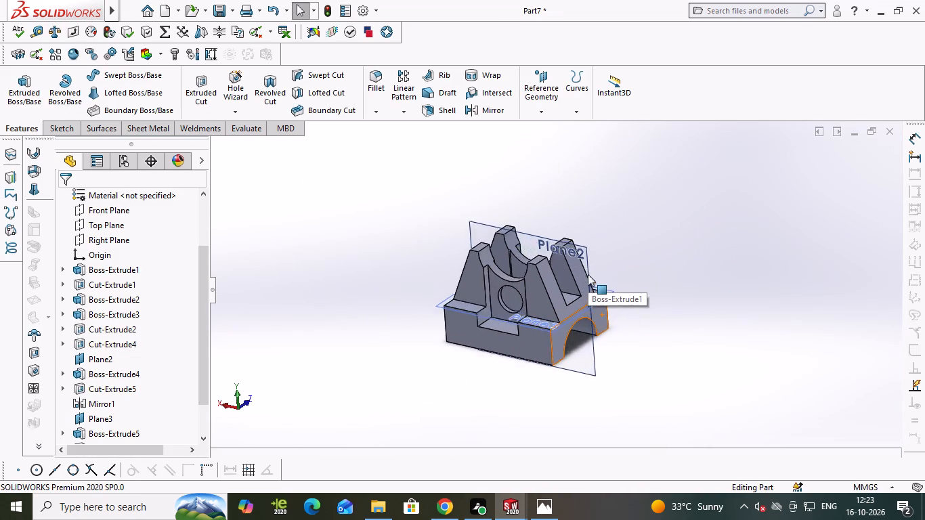
scroll(588, 274, "down", 1)
middle_click_drag(594, 272, 598, 263)
middle_click_drag(626, 251, 613, 267)
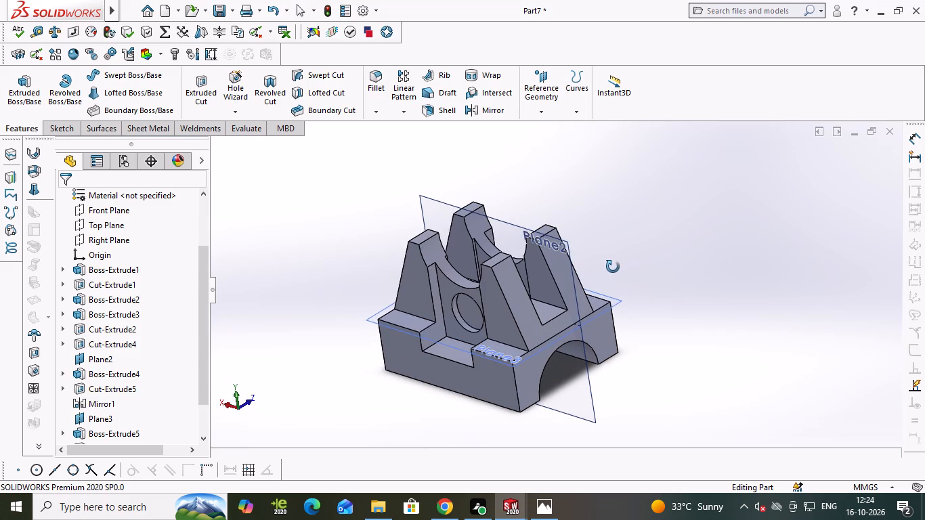
key("alt+Tab")
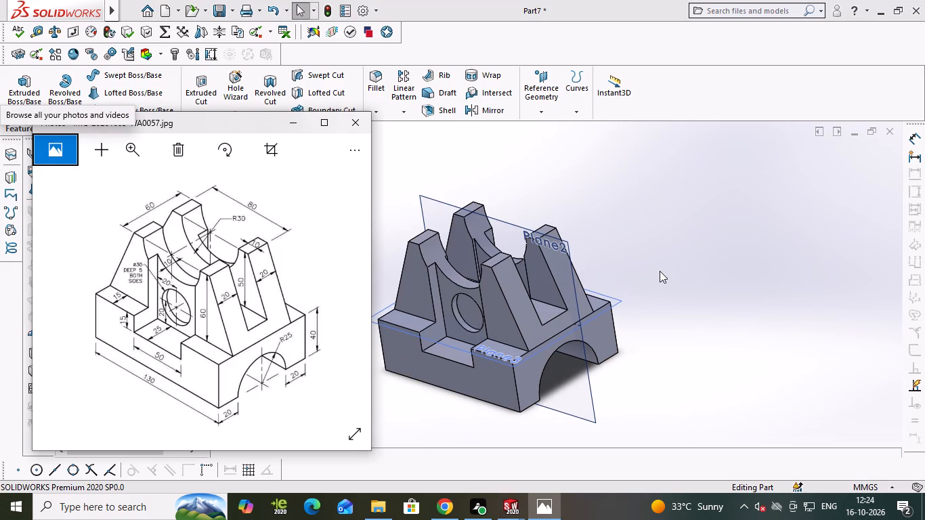
key("alt+Tab")
Save the part file.
key("ctrl+s")
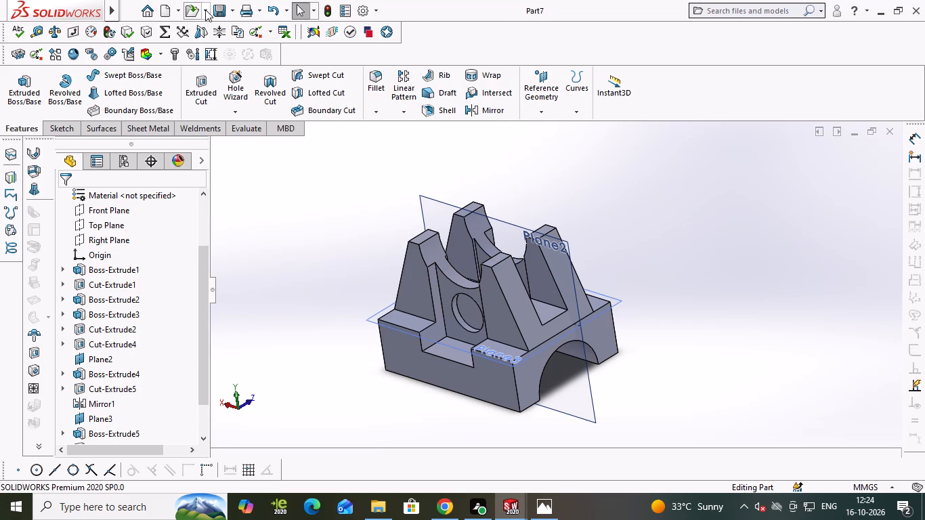
Save a copy of the model in Adobe Portable Document Format (*.pdf) as Part7 in the done folder.
left_click(230, 8)
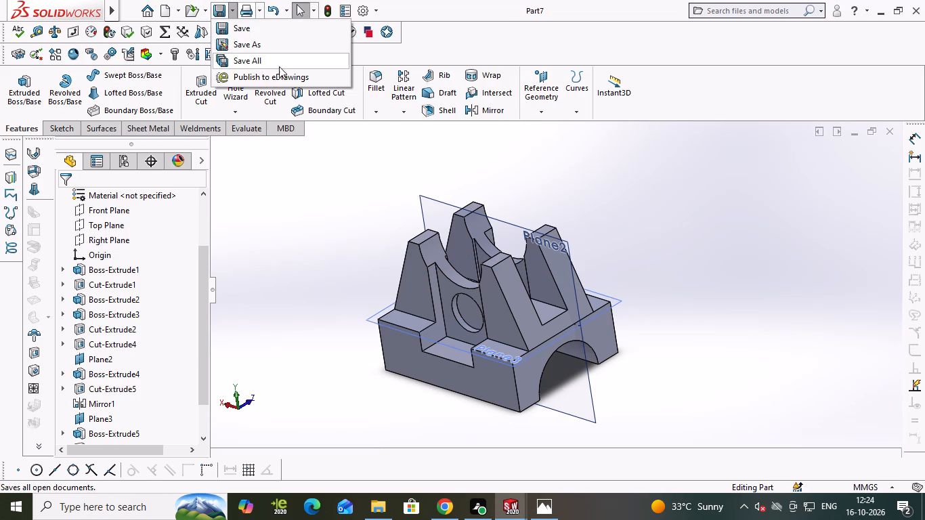
left_click(270, 49)
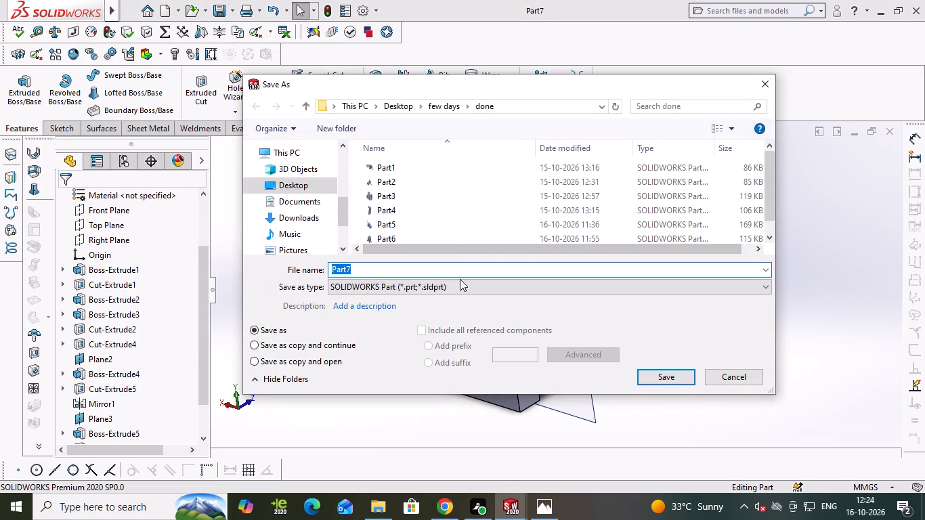
left_click(489, 286)
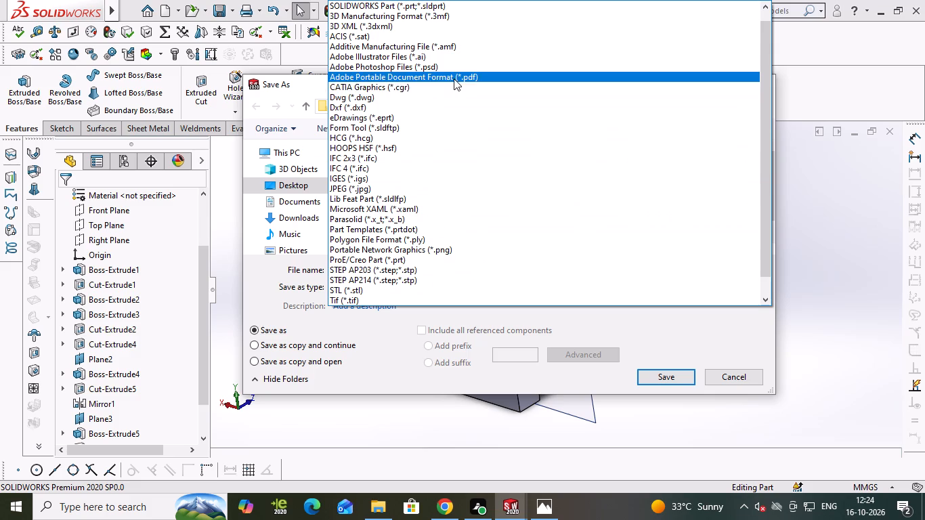
left_click(454, 79)
left_click(681, 403)
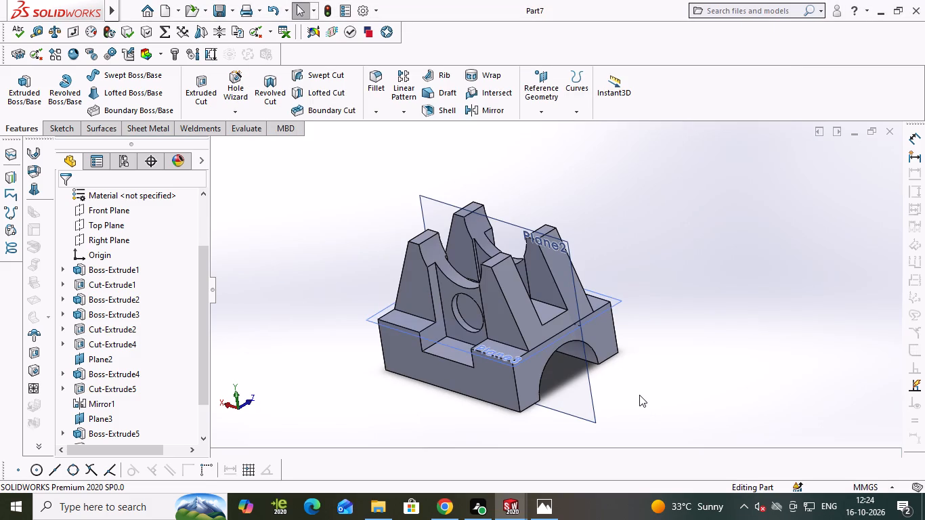
Switch to the reference drawing image.
key("alt+Tab")
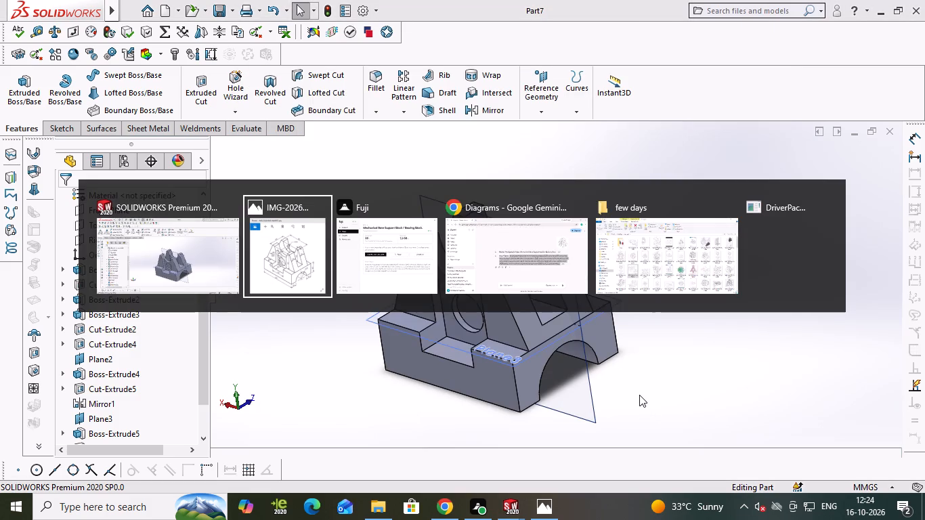